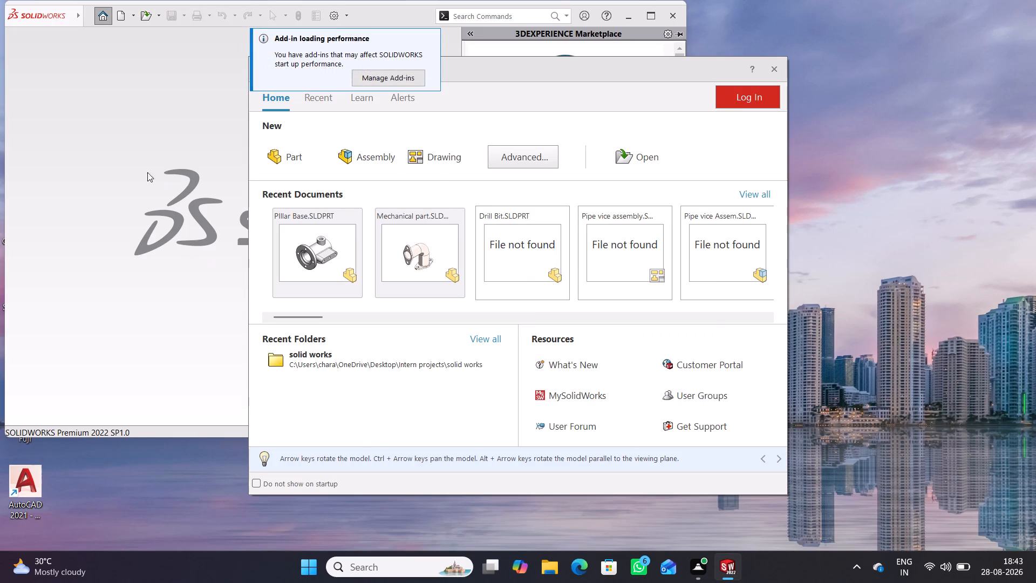
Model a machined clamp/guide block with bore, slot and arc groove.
Create a new part document and maximise the SOLIDWORKS window.
left_click(281, 155)
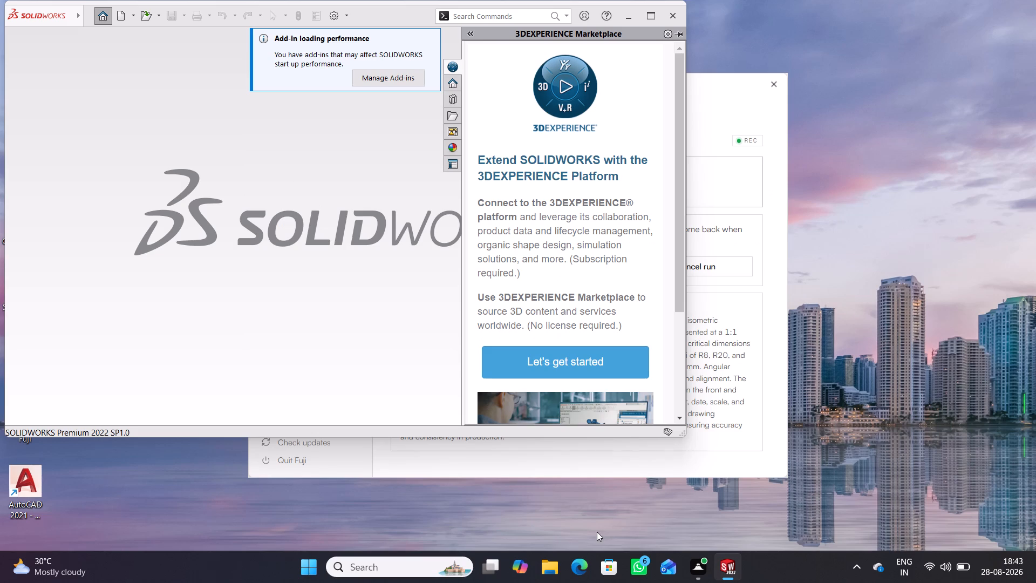
left_click(651, 14)
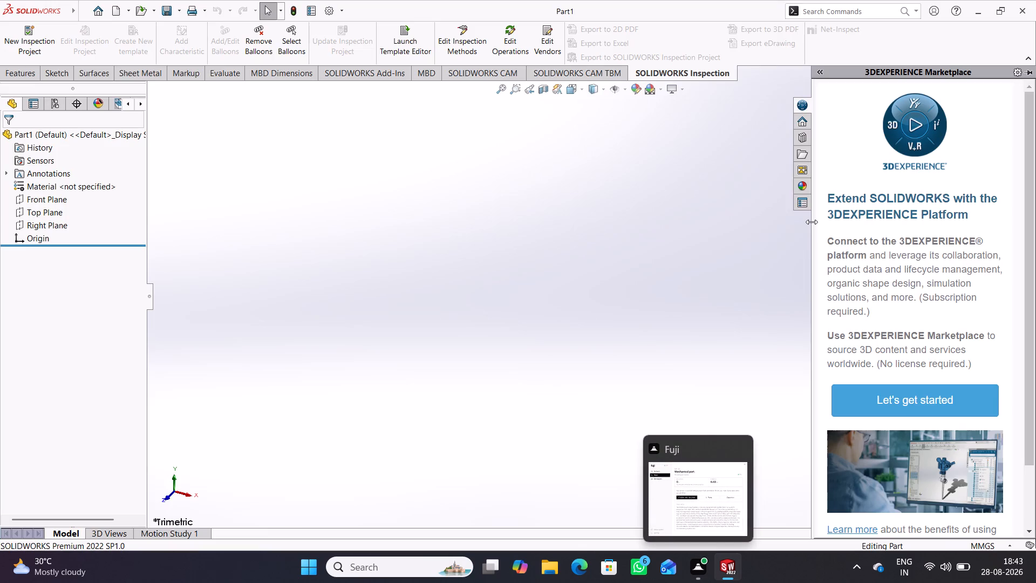
left_click(612, 176)
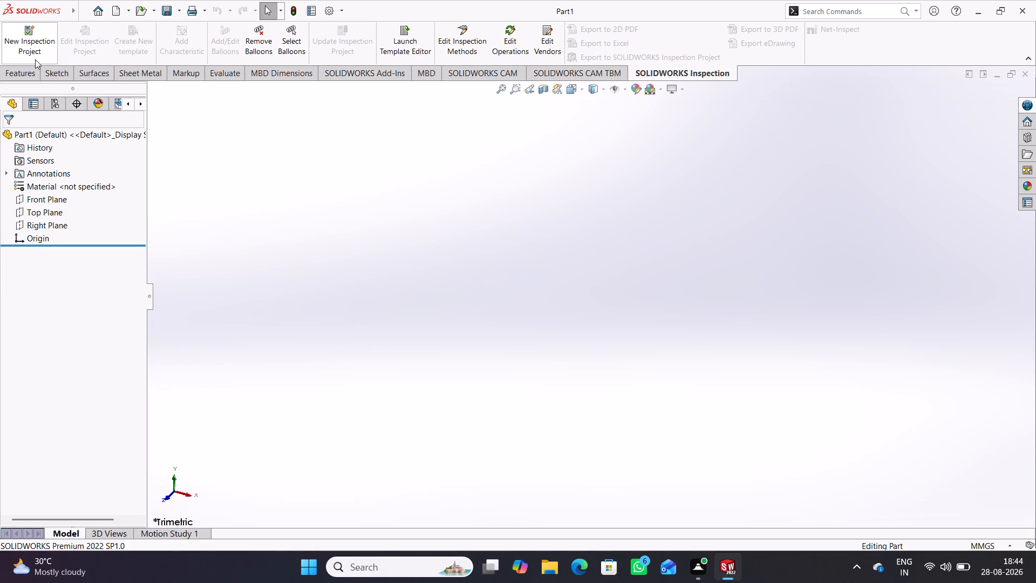
Sketch a center rectangle about 164 mm wide and 102 mm high on the Right Plane, centred on the origin.
left_click(49, 69)
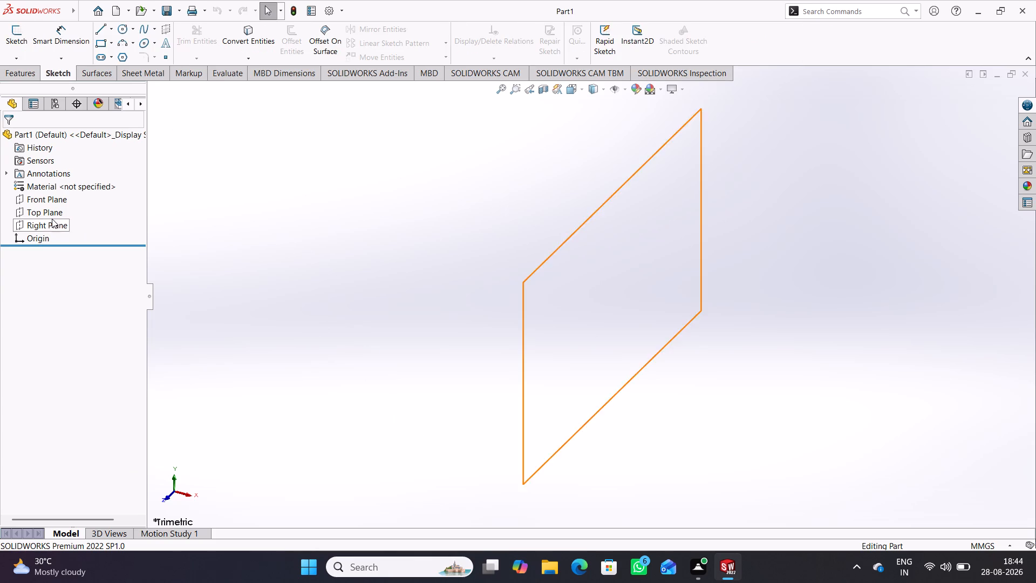
left_click(48, 220)
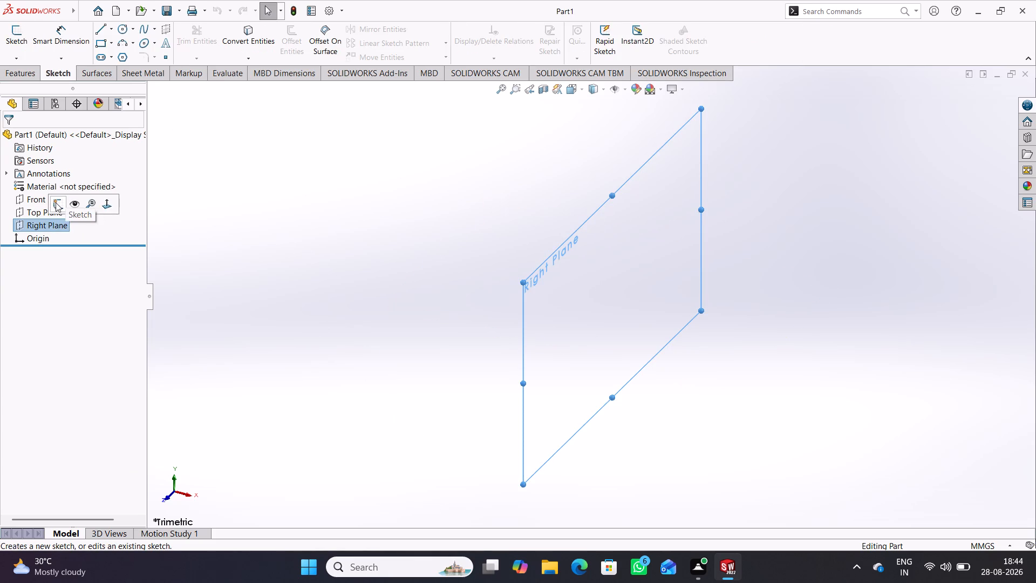
left_click(56, 202)
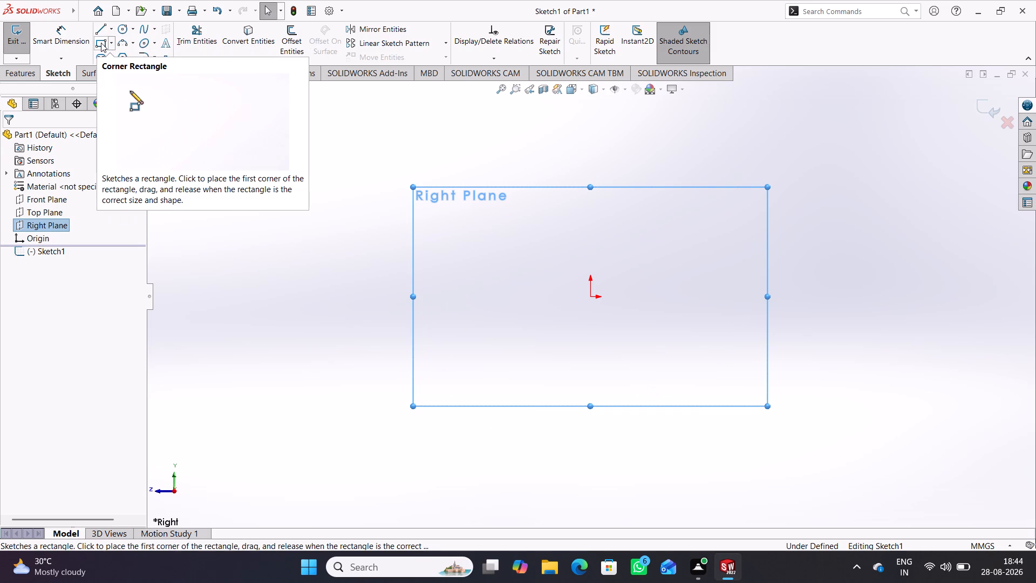
left_click(108, 42)
left_click(117, 69)
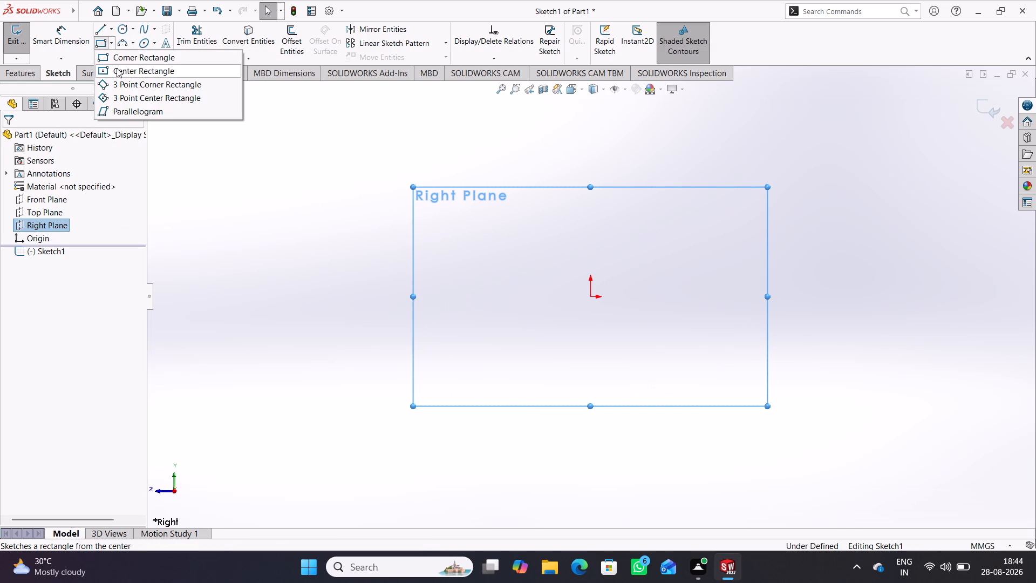
left_click(590, 294)
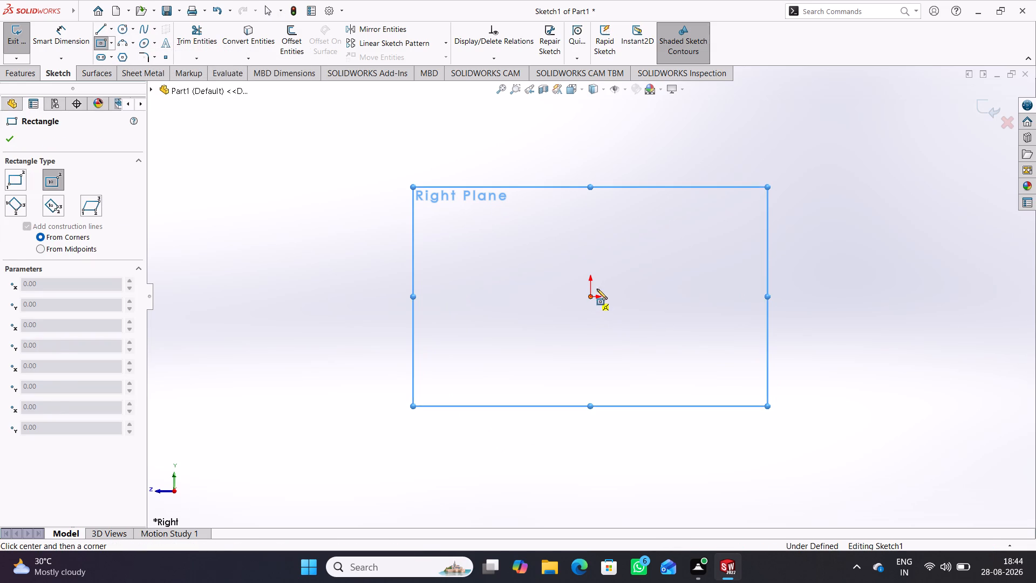
left_click(754, 195)
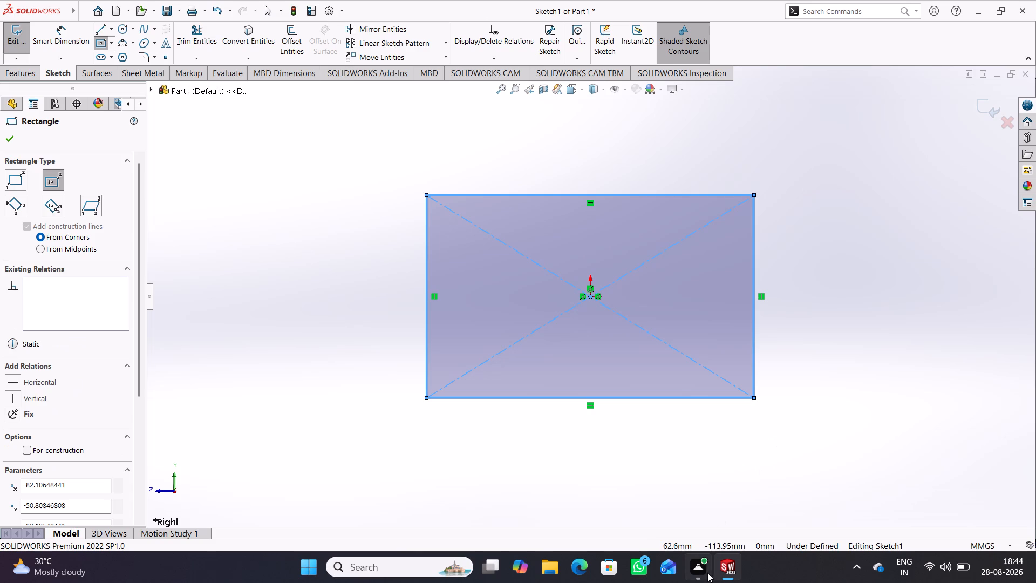
Dimension the rectangle's vertical side and set its height to 28 mm.
right_click_drag(844, 402, 820, 109)
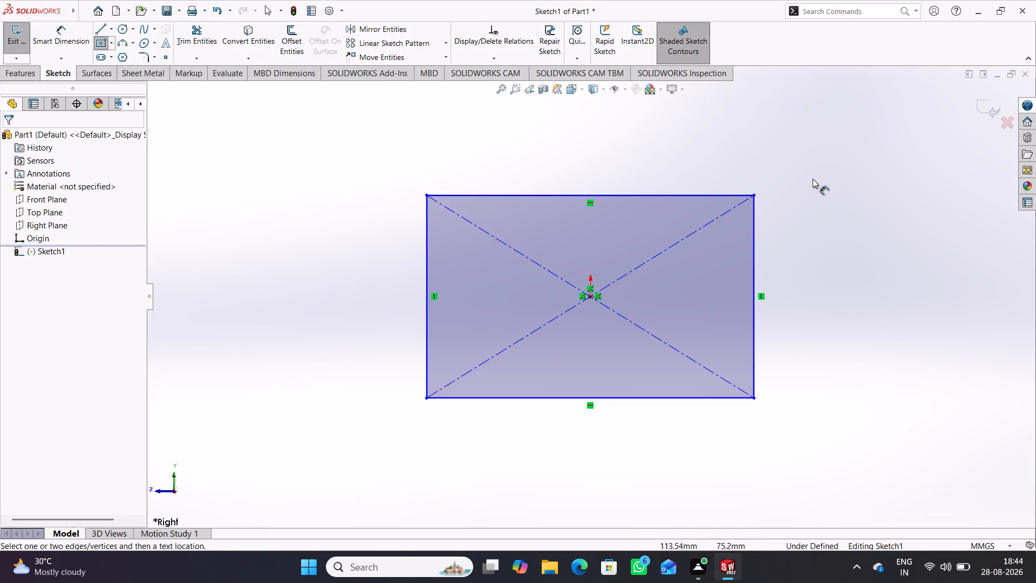
left_click(755, 268)
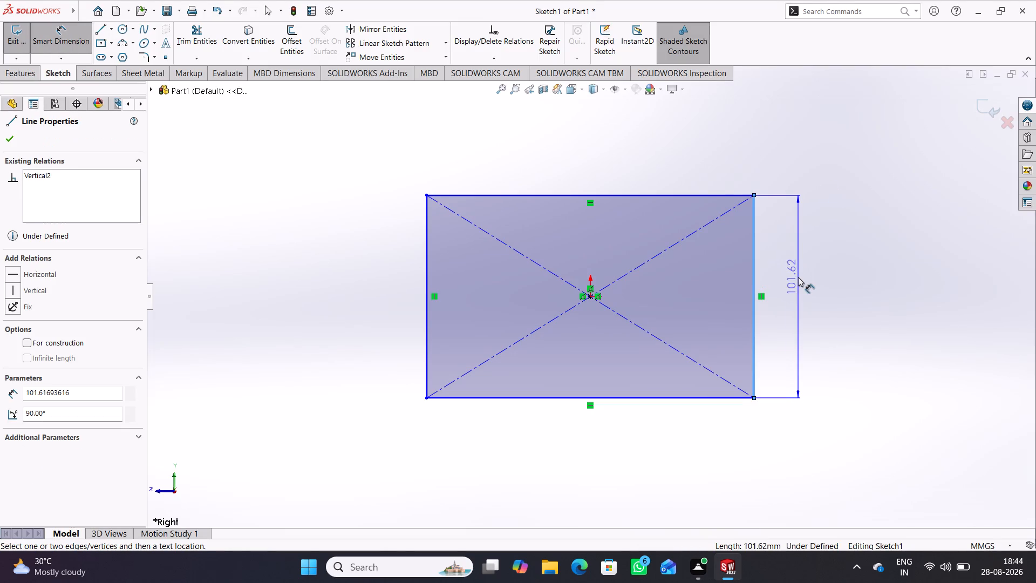
left_click(798, 277)
type("28")
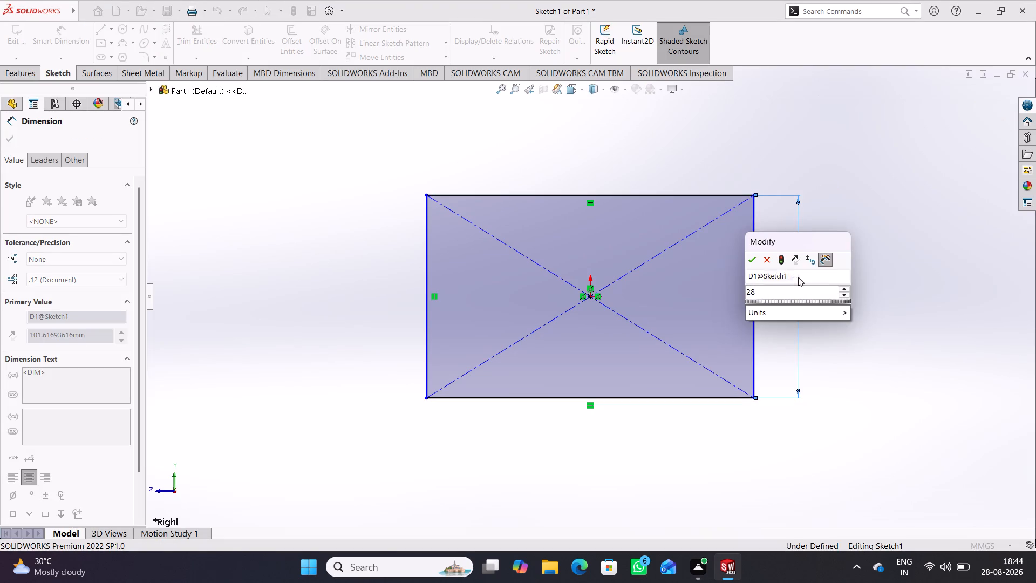
key("Return")
left_click(865, 276)
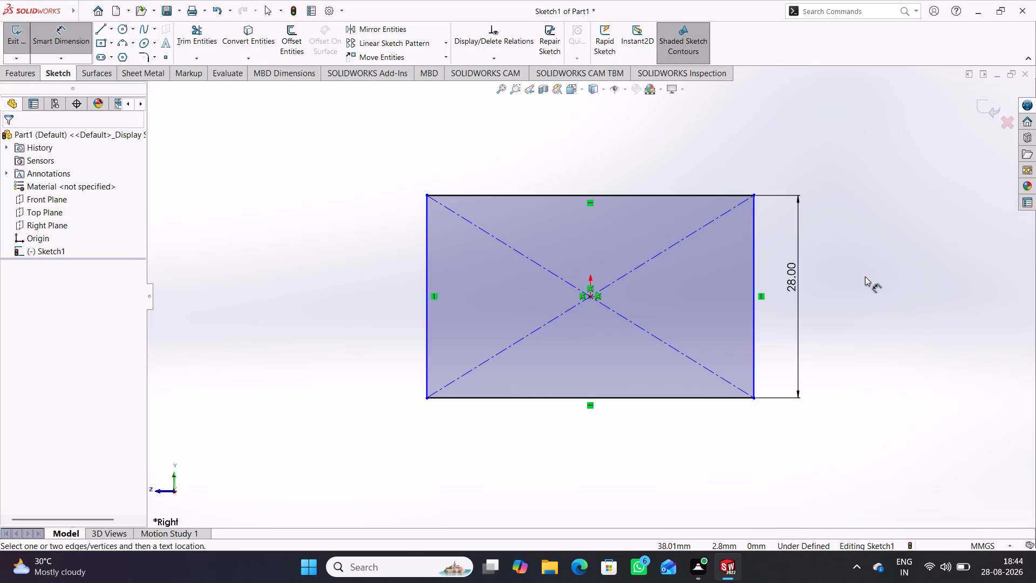
double_click(794, 275)
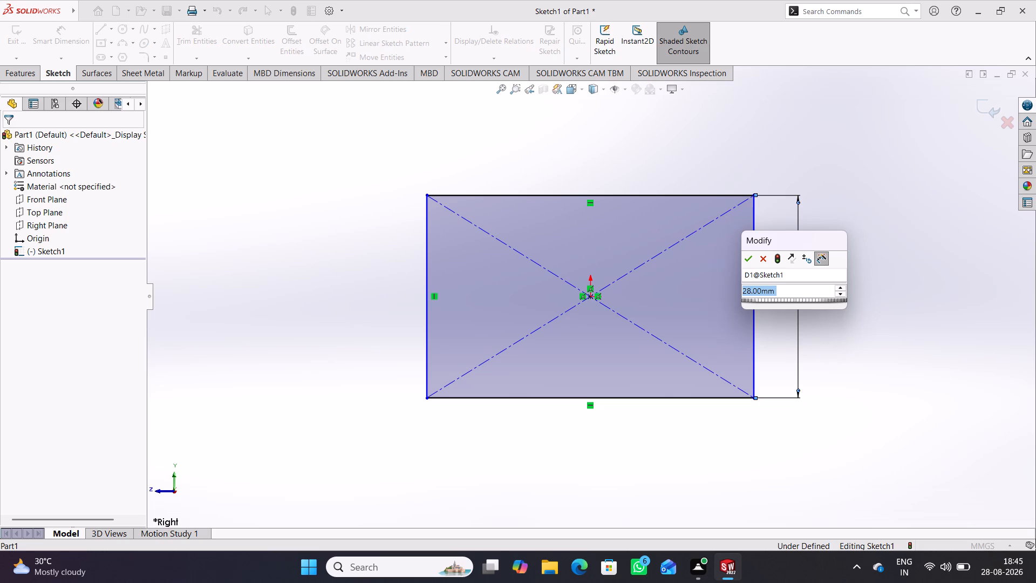
left_click(746, 258)
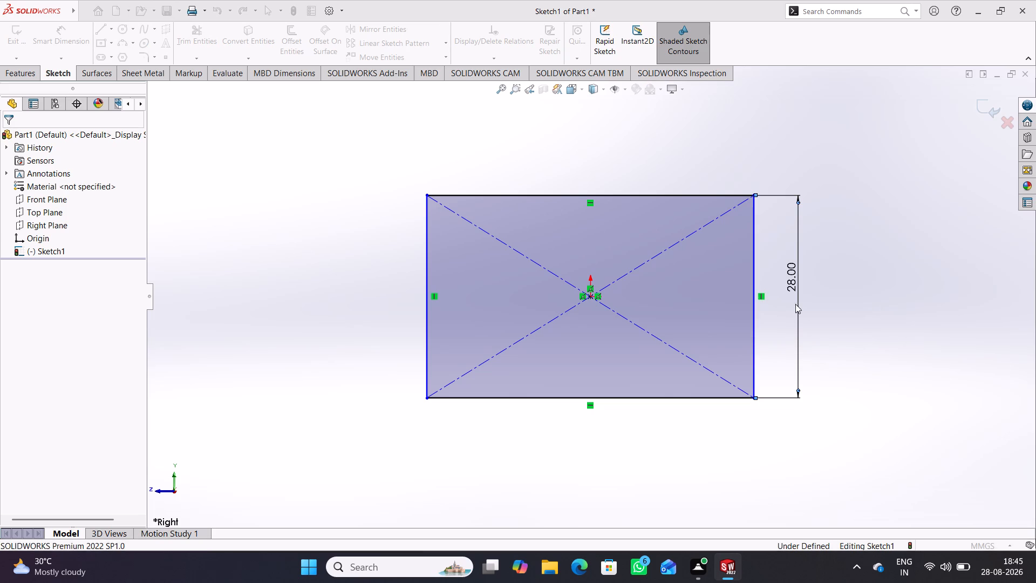
left_click(854, 311)
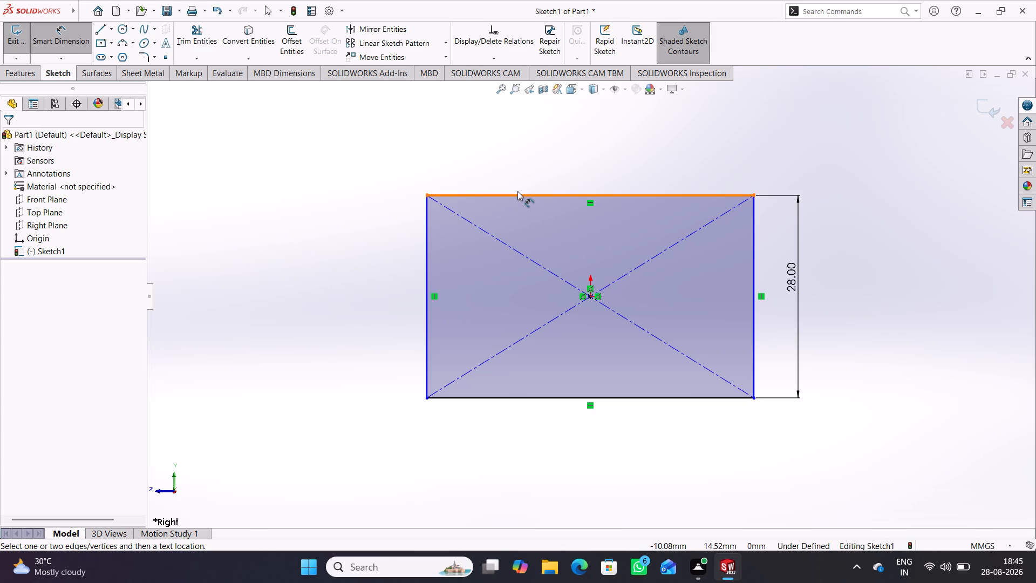
Dimension the rectangle's top edge, set its width to 108 mm and exit the sketch.
left_click(517, 191)
left_click(548, 194)
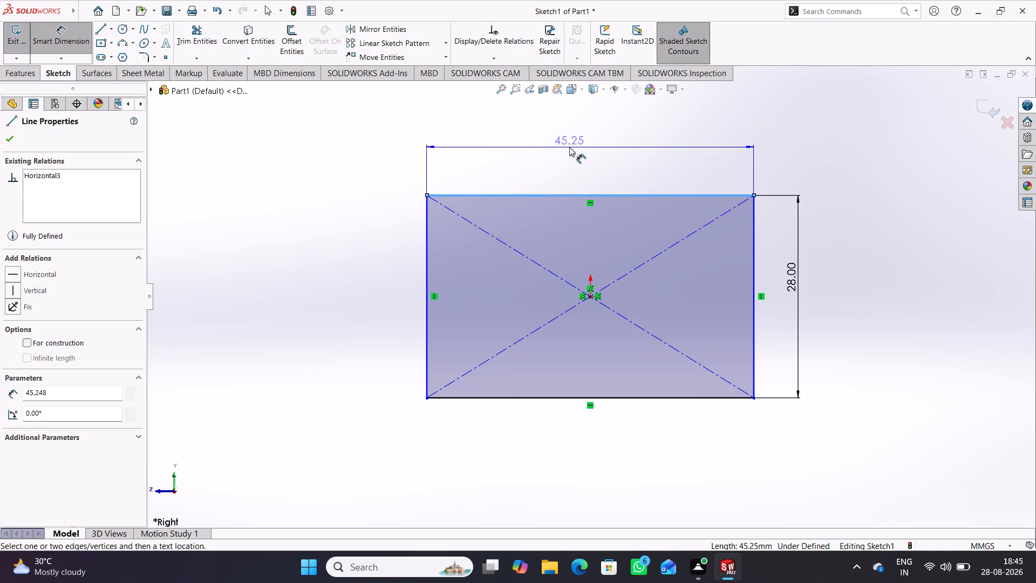
left_click(569, 147)
type("108")
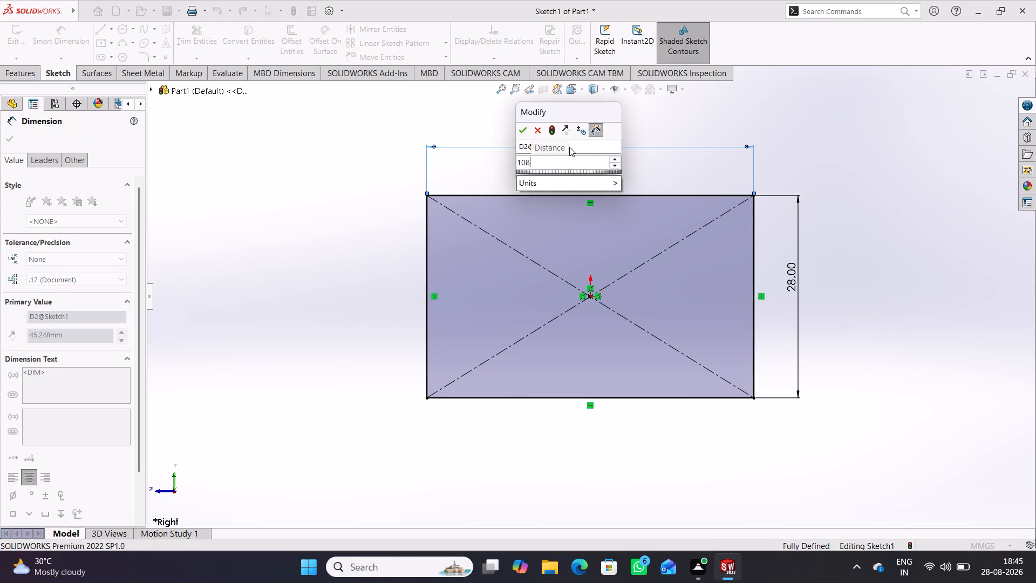
key("Return")
left_click(677, 170)
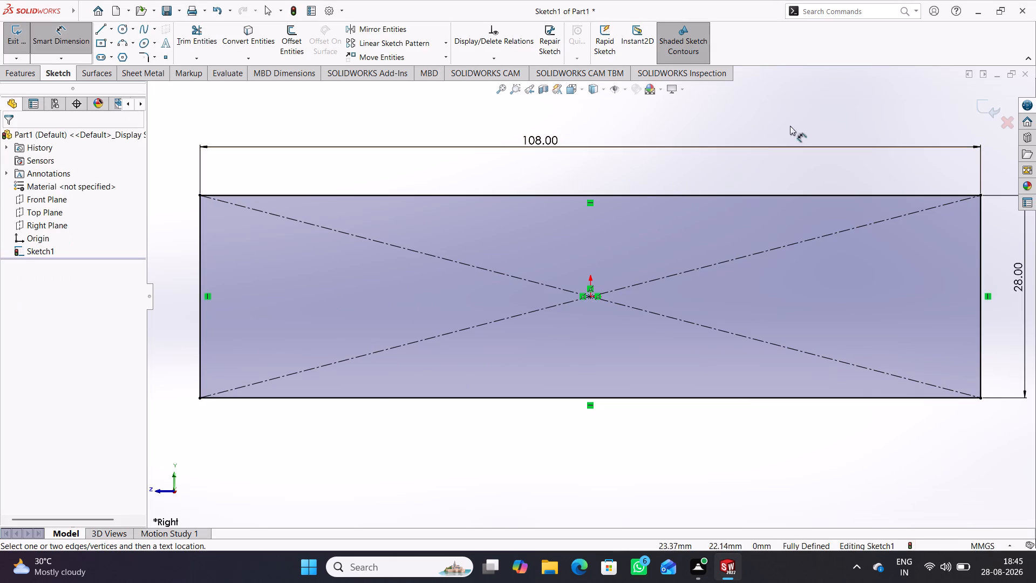
scroll(637, 158, "down", 3)
scroll(624, 185, "up", 2)
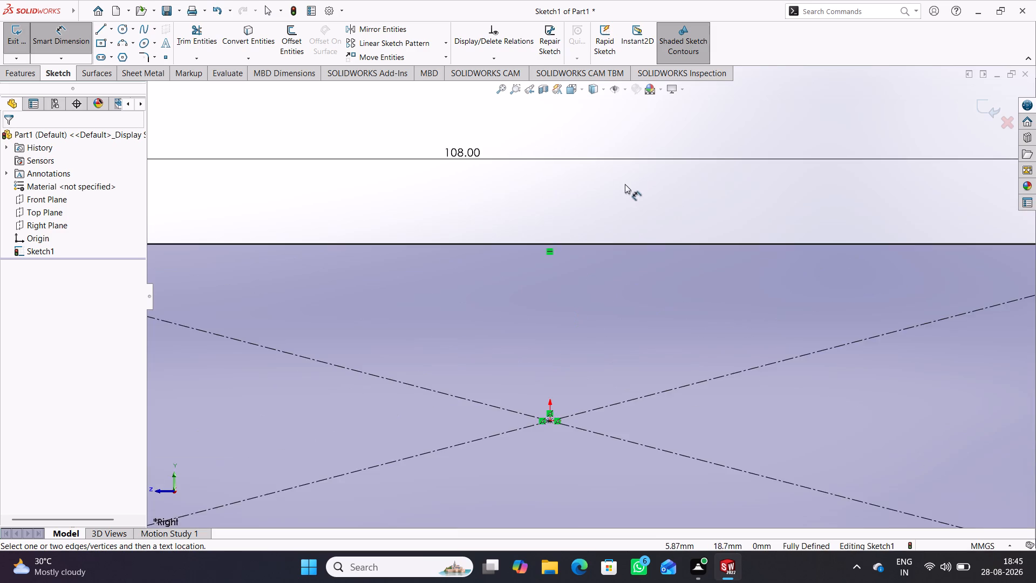
scroll(625, 184, "up", 5)
scroll(742, 201, "down", 1)
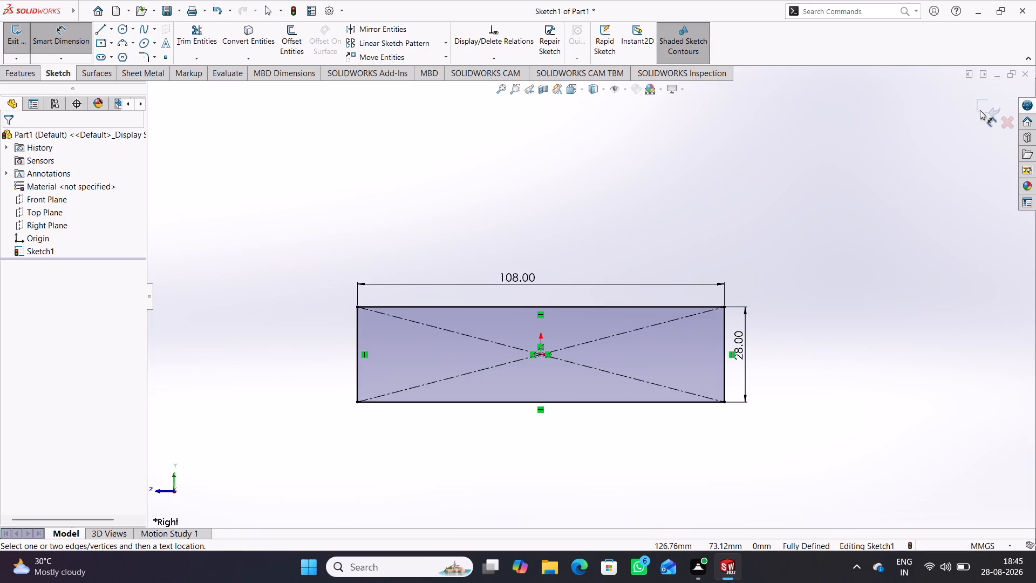
left_click(980, 110)
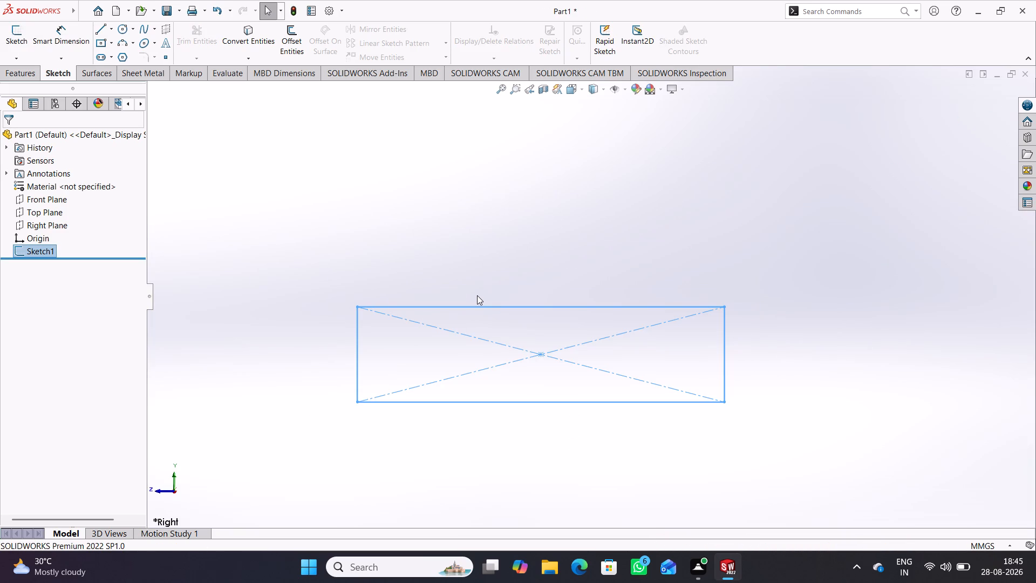
Extrude the rectangle 50 mm with a Mid Plane end condition into a solid block.
key("ctrl+7")
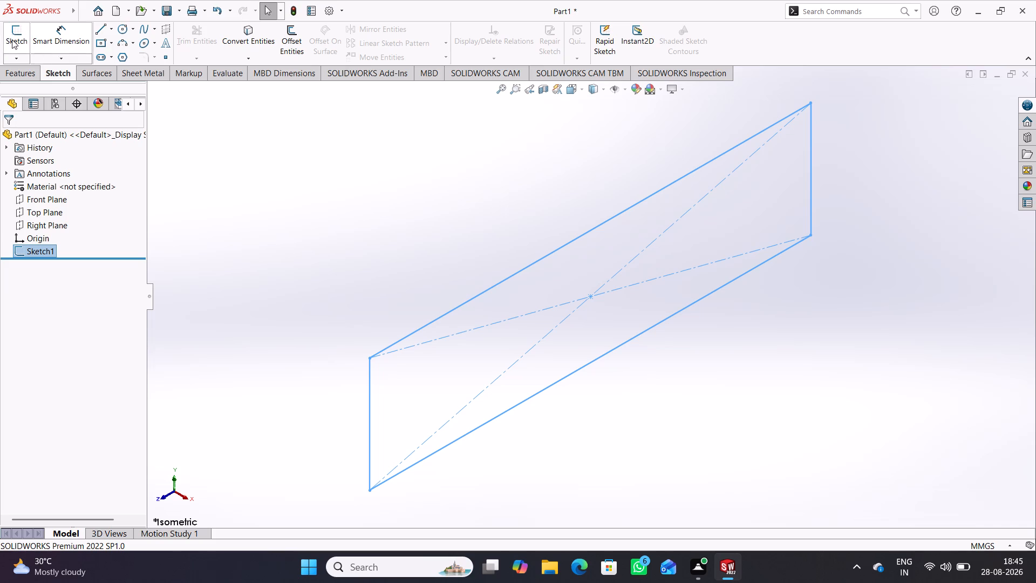
left_click(30, 72)
left_click(28, 36)
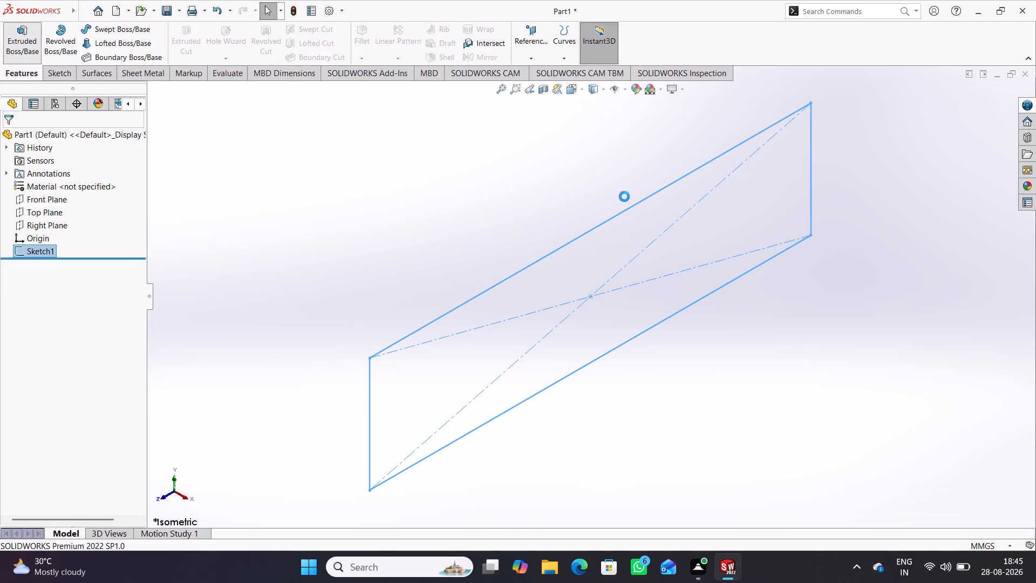
left_click(125, 216)
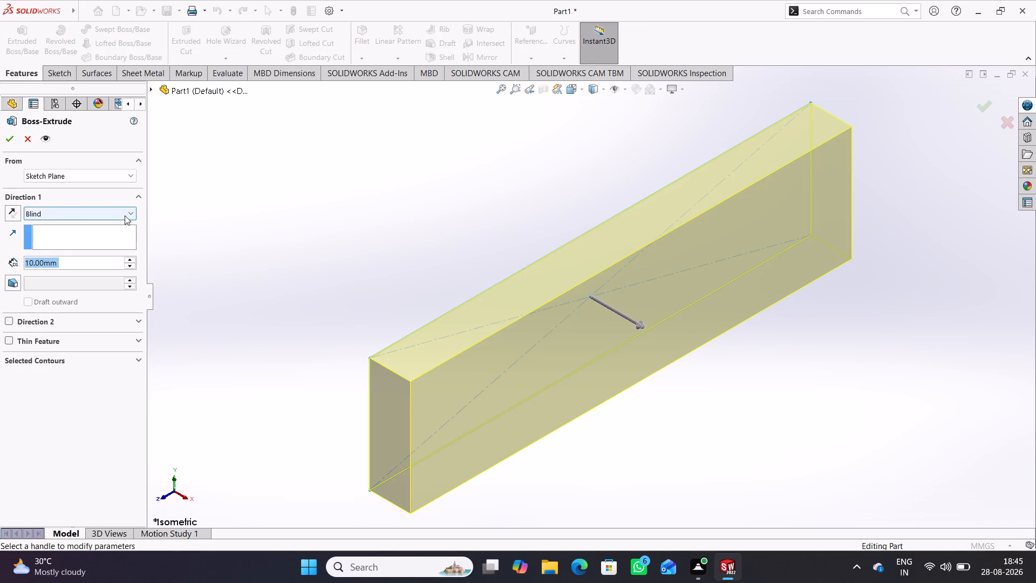
left_click(91, 272)
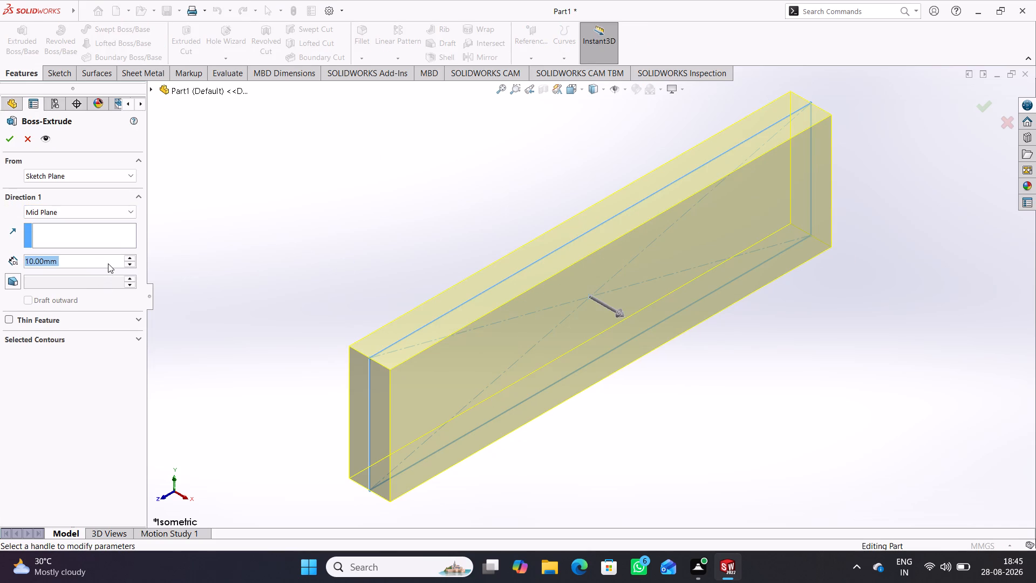
type("50")
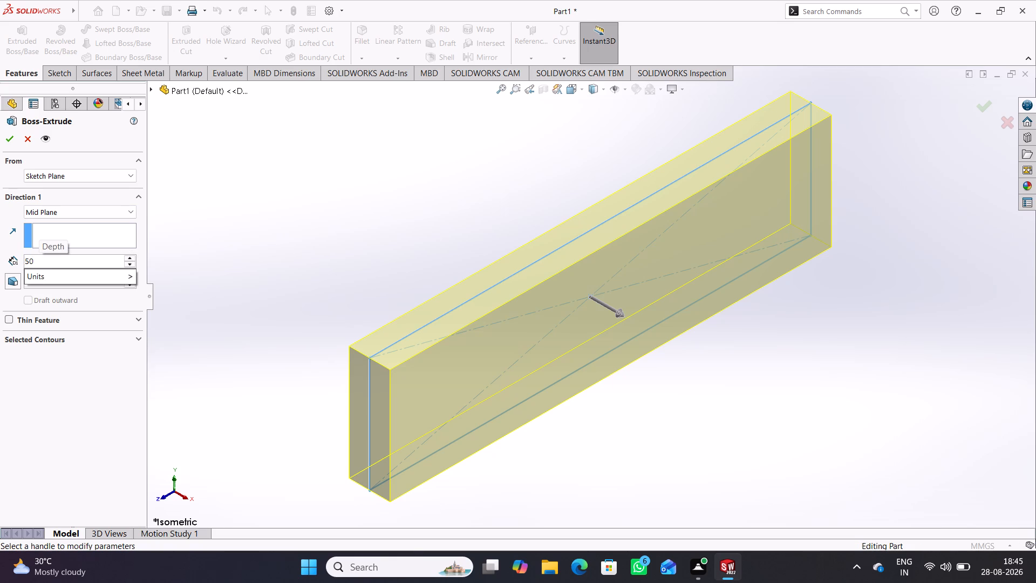
key("Return")
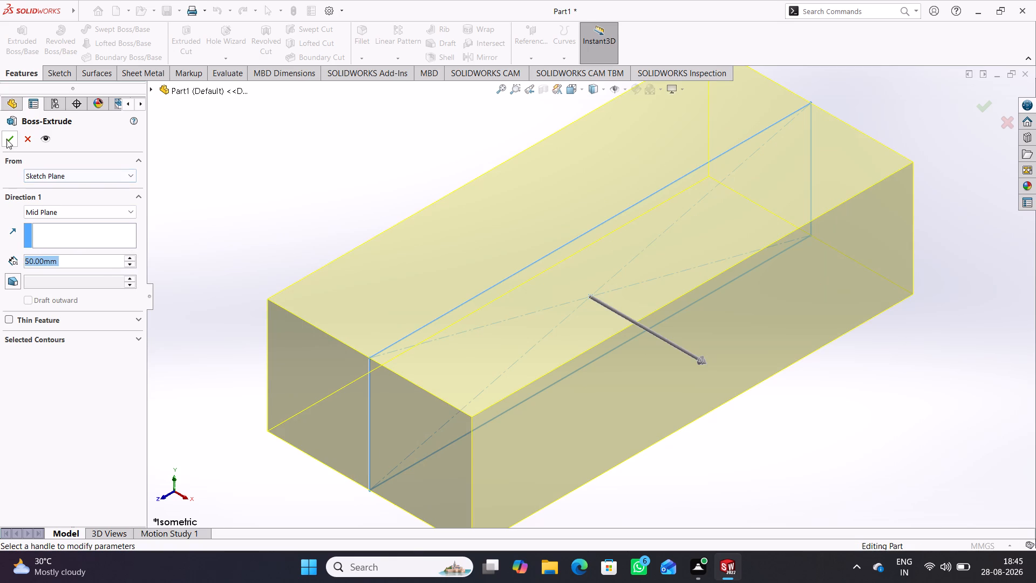
left_click(6, 139)
left_click(286, 185)
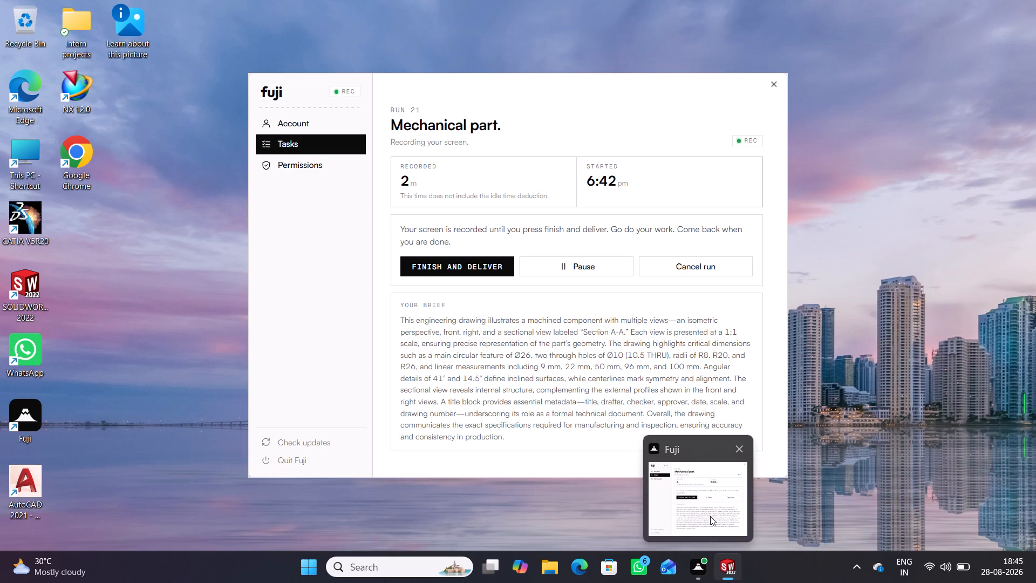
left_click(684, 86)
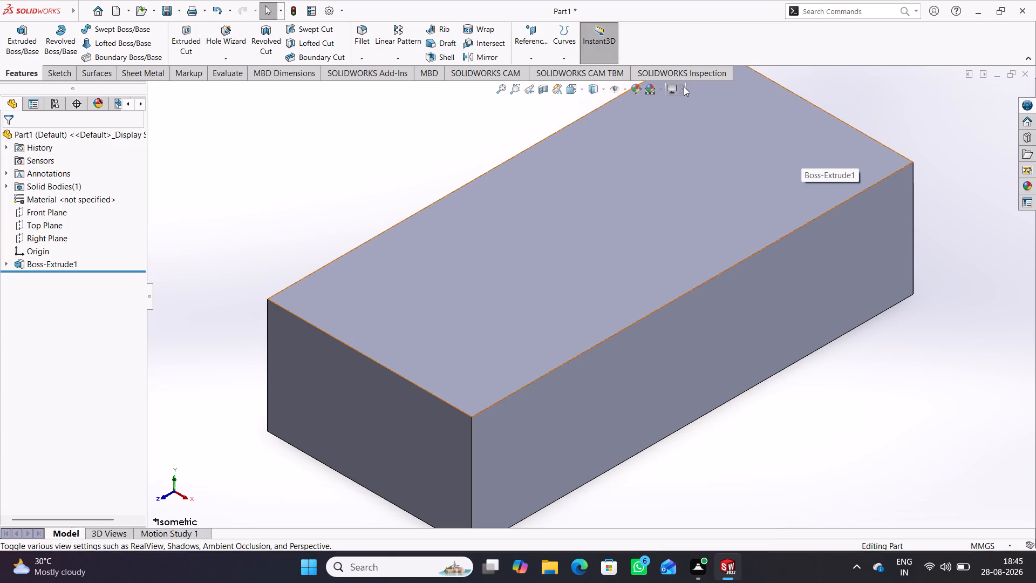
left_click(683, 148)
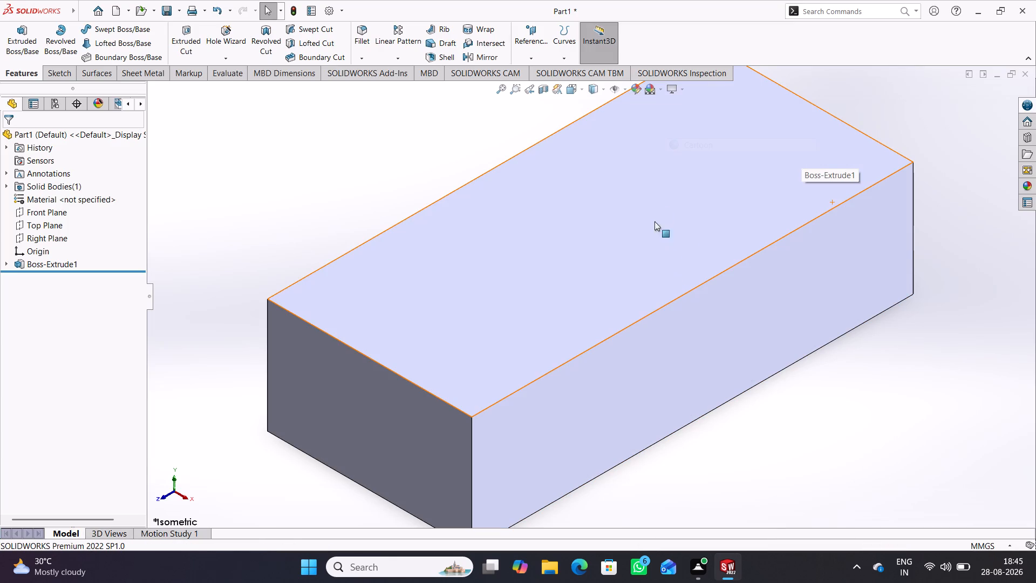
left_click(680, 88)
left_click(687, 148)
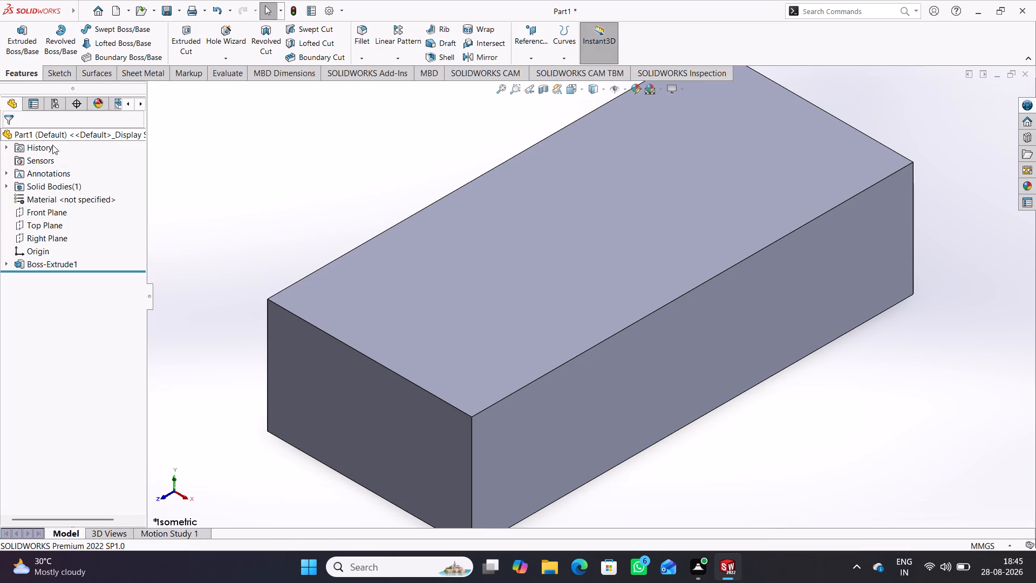
Assign Cast Stainless Steel from the Steel materials library to the part.
right_click(44, 202)
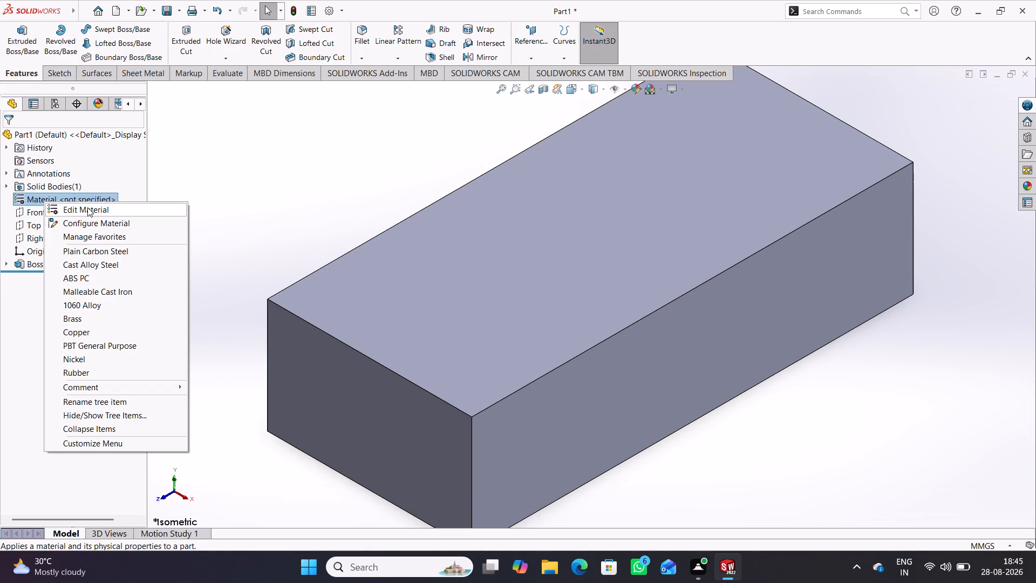
left_click(87, 207)
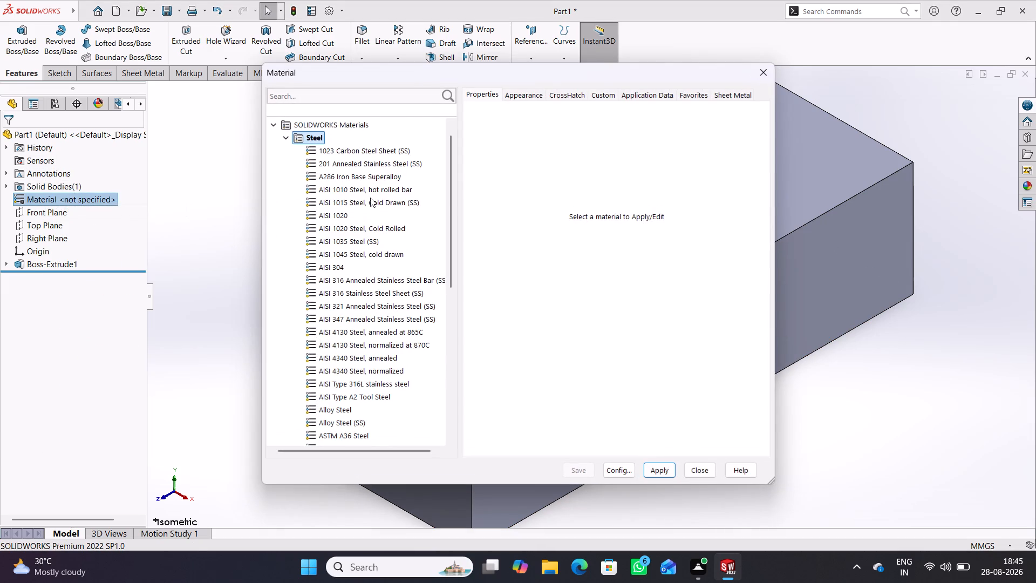
scroll(336, 243, "down", 5)
left_click(350, 282)
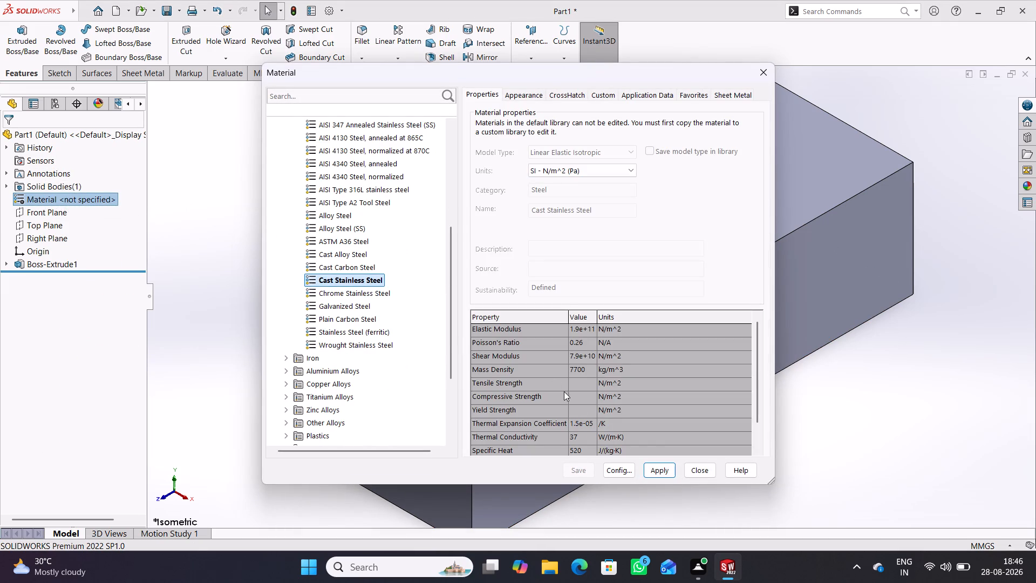
left_click(664, 468)
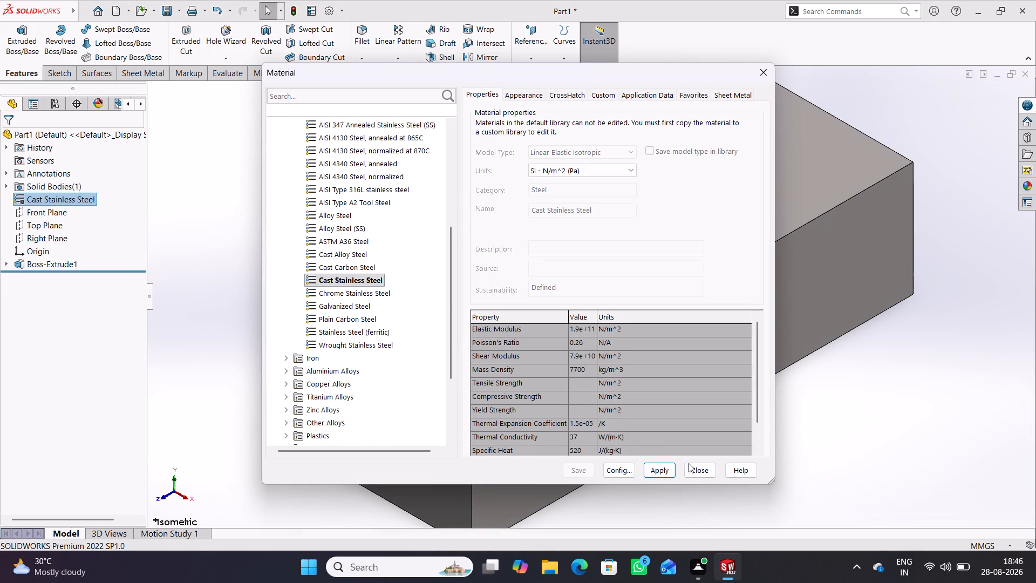
left_click(700, 471)
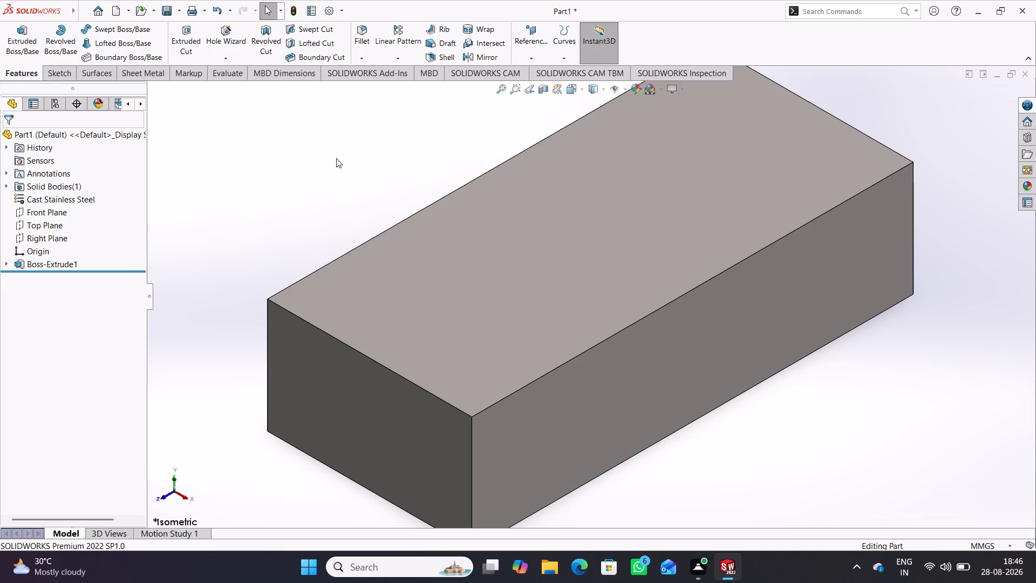
Sketch a corner rectangle about 16 mm wide and 31 mm long on the block's top face, starting on its front short edge.
scroll(484, 232, "up", 2)
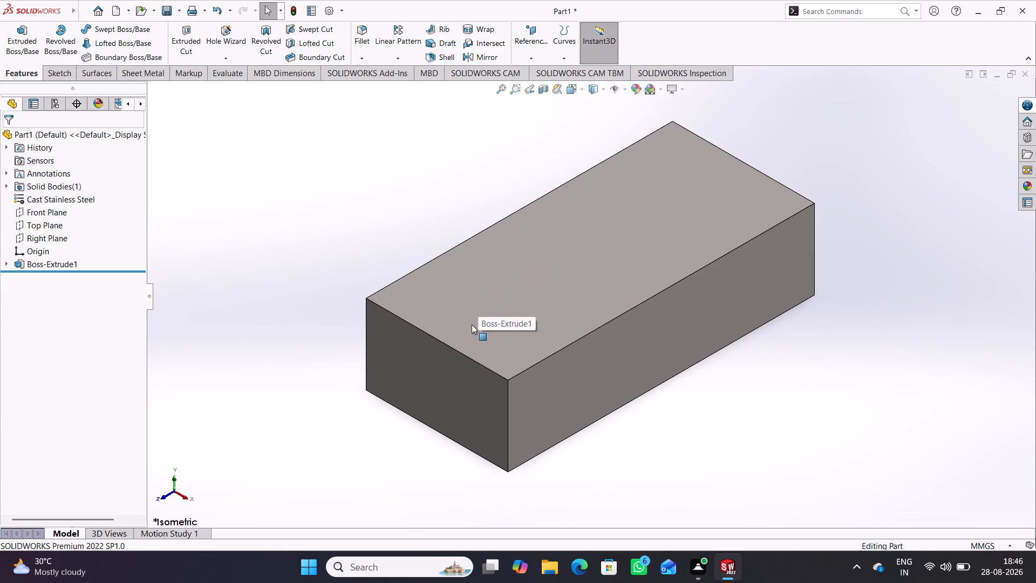
scroll(538, 343, "down", 3)
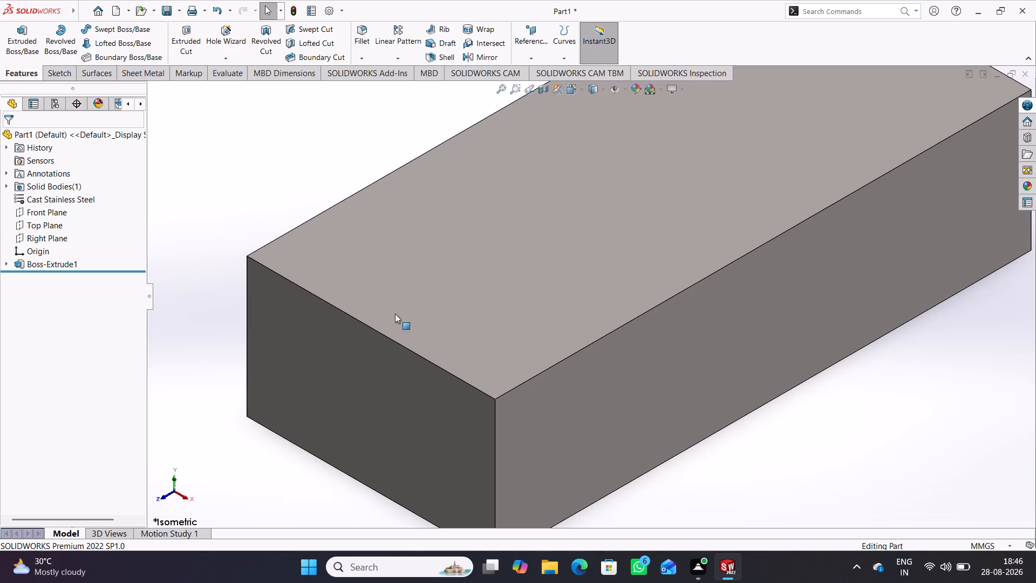
left_click(449, 321)
right_click(246, 205)
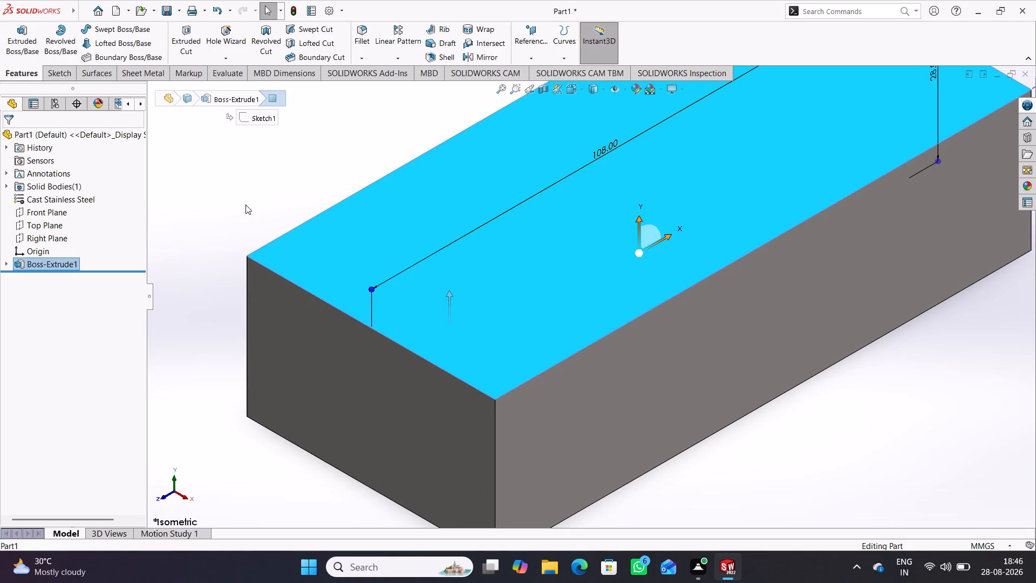
left_click(268, 191)
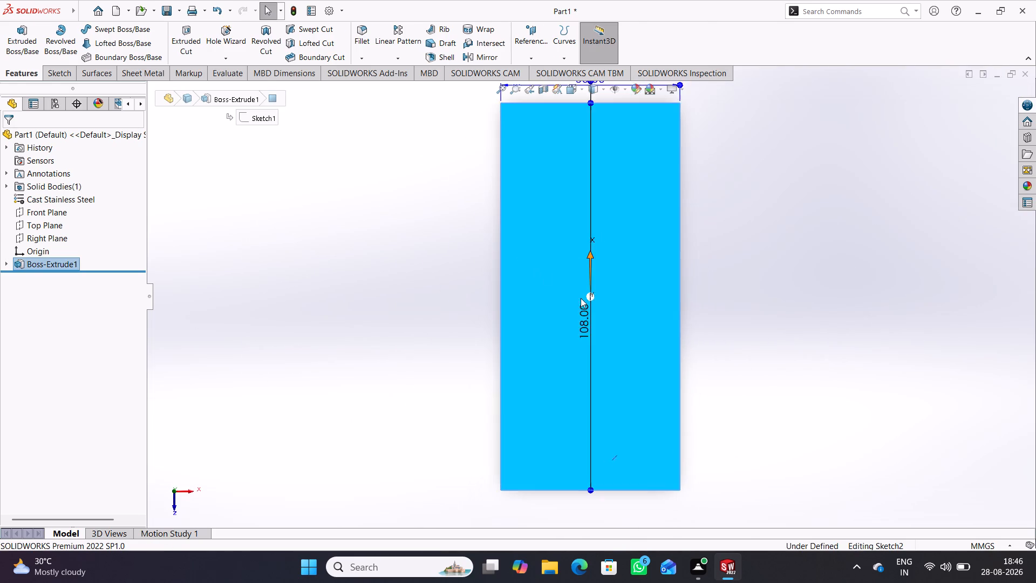
scroll(739, 299, "up", 1)
left_click(726, 289)
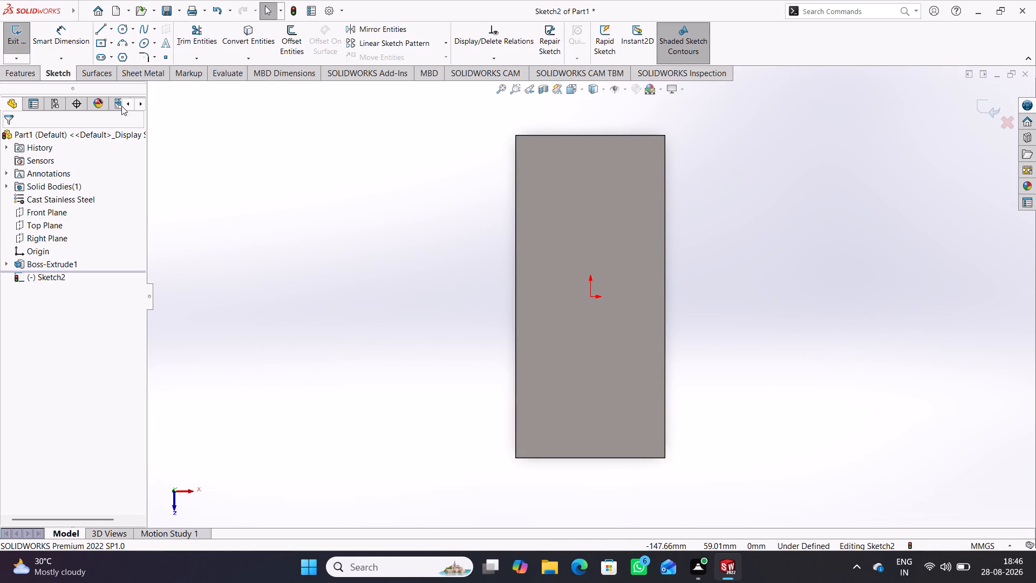
left_click(111, 43)
left_click(114, 56)
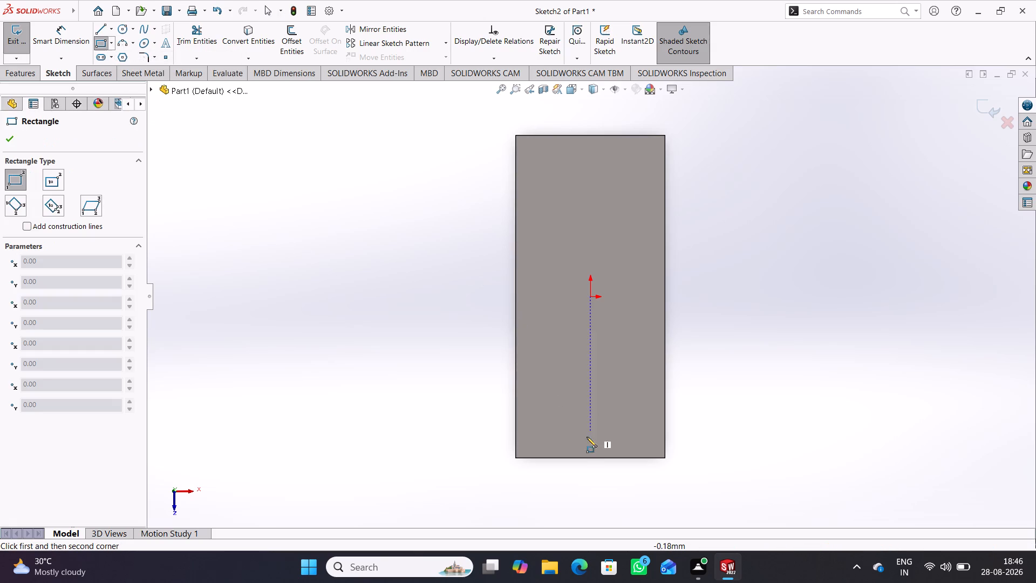
left_click(569, 457)
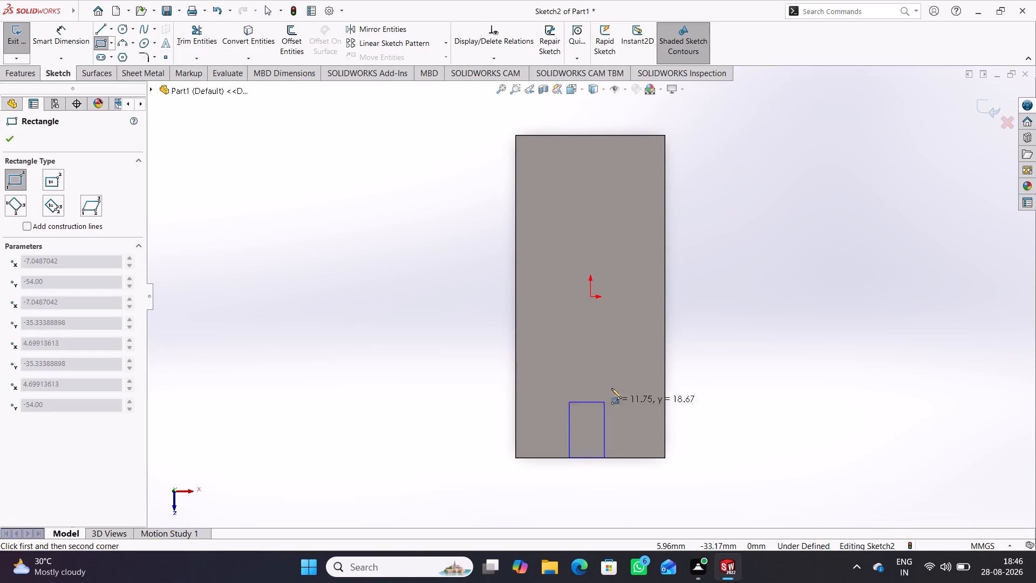
left_click(616, 364)
right_click(292, 247)
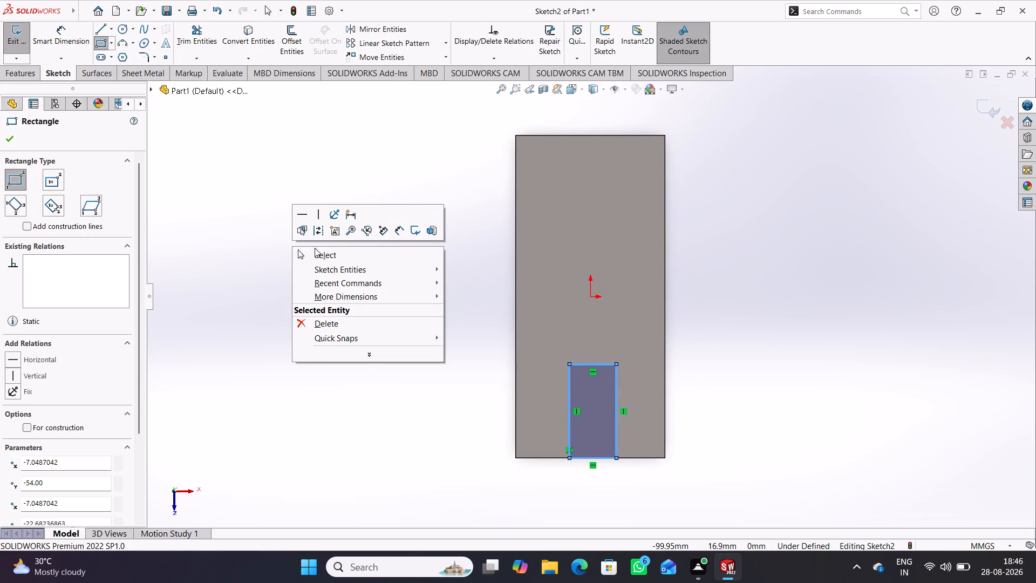
left_click(319, 255)
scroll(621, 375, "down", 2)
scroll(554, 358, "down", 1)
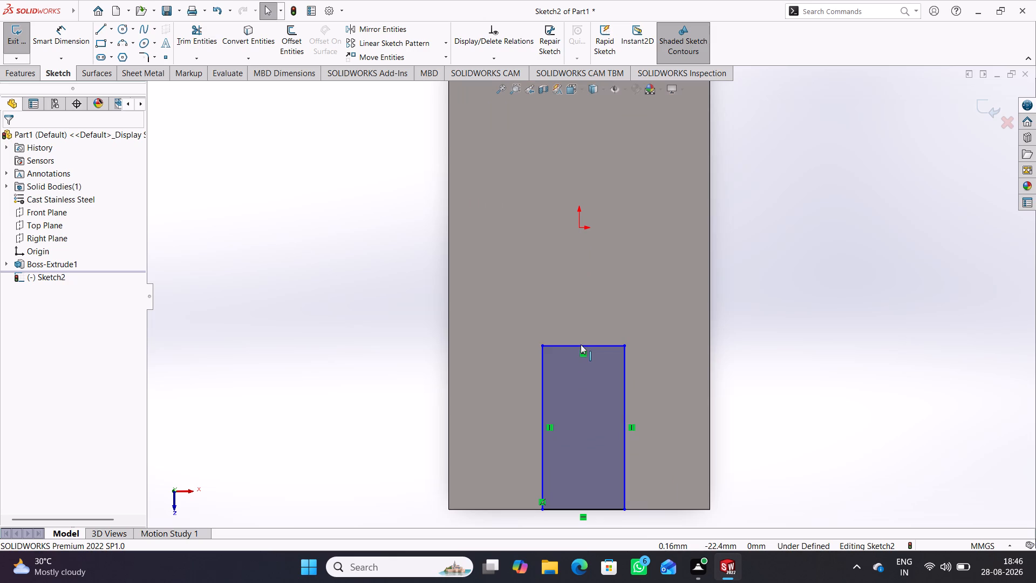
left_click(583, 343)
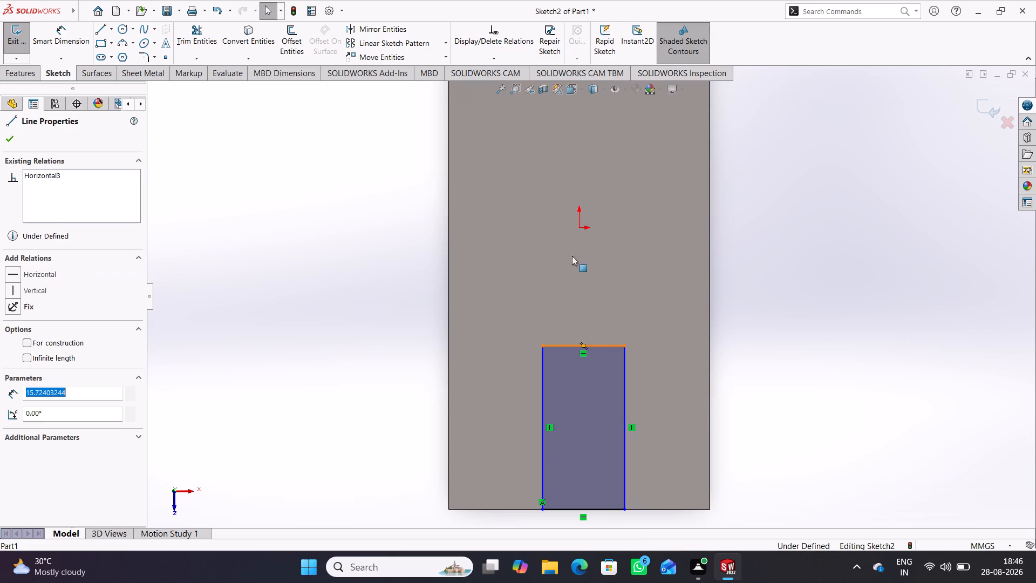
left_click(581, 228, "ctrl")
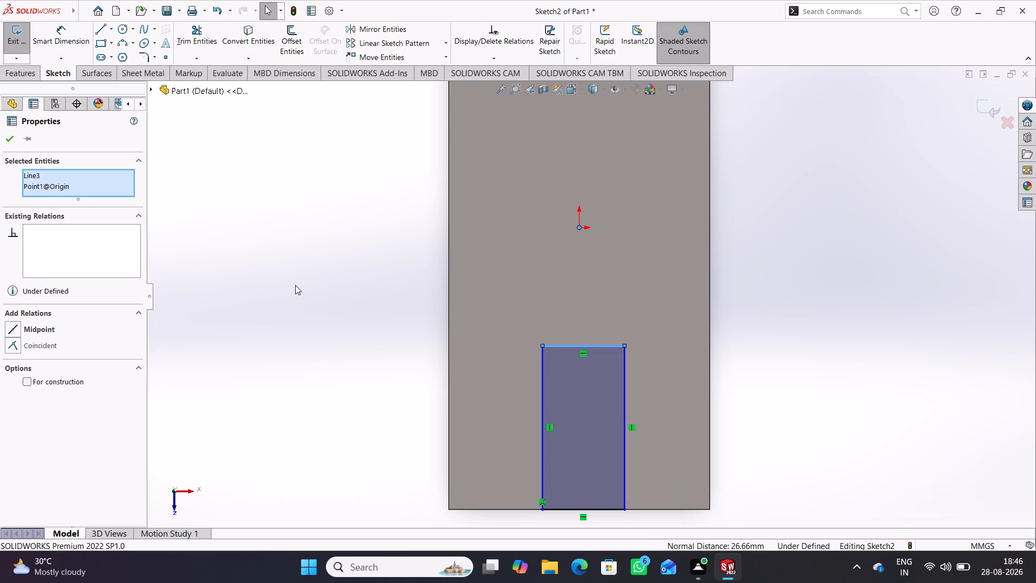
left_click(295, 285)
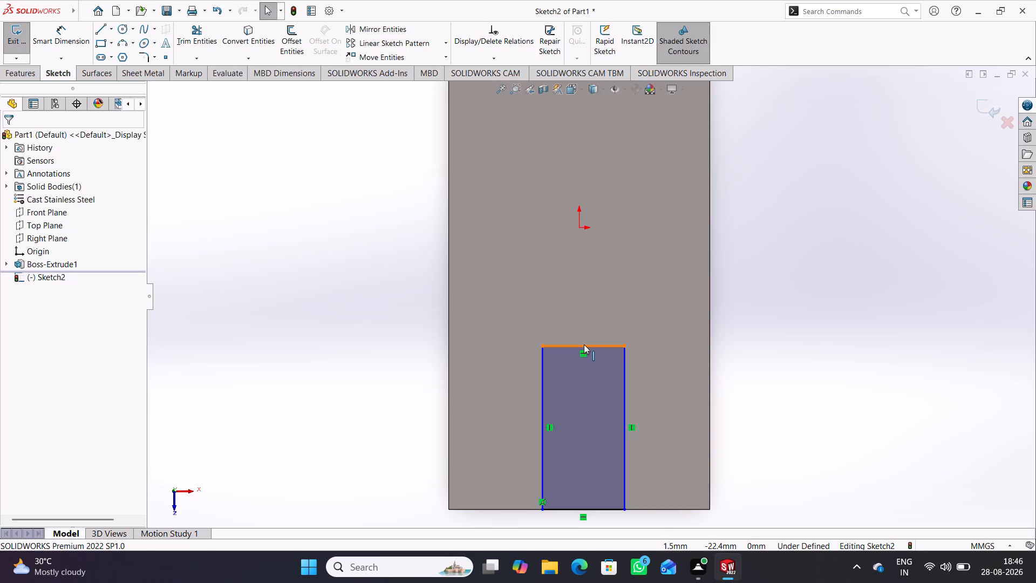
Add a Vertical relation between the midpoint of the rectangle's inner short side and the origin.
left_click(583, 344)
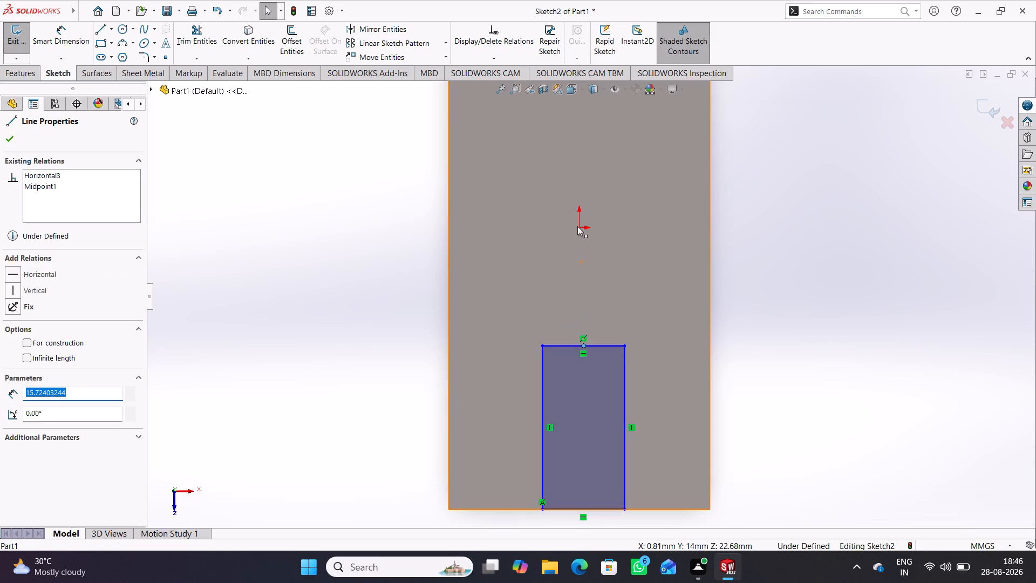
left_click(578, 226, "ctrl")
left_click(39, 342)
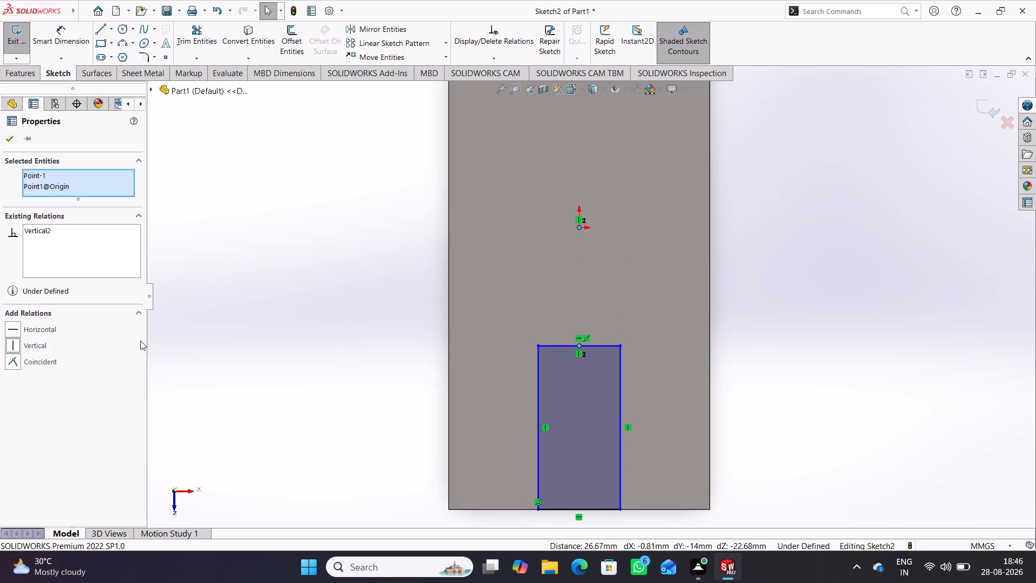
left_click(358, 306)
Dimension the rectangle's long side and set its length to 40 mm.
scroll(595, 401, "down", 1)
scroll(597, 426, "up", 2)
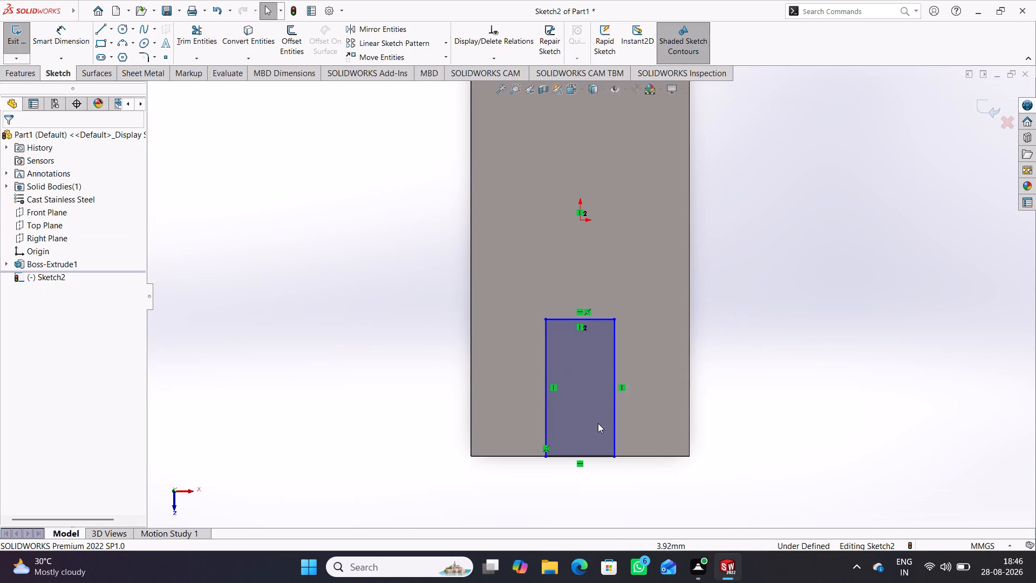
right_click_drag(760, 466, 718, 204)
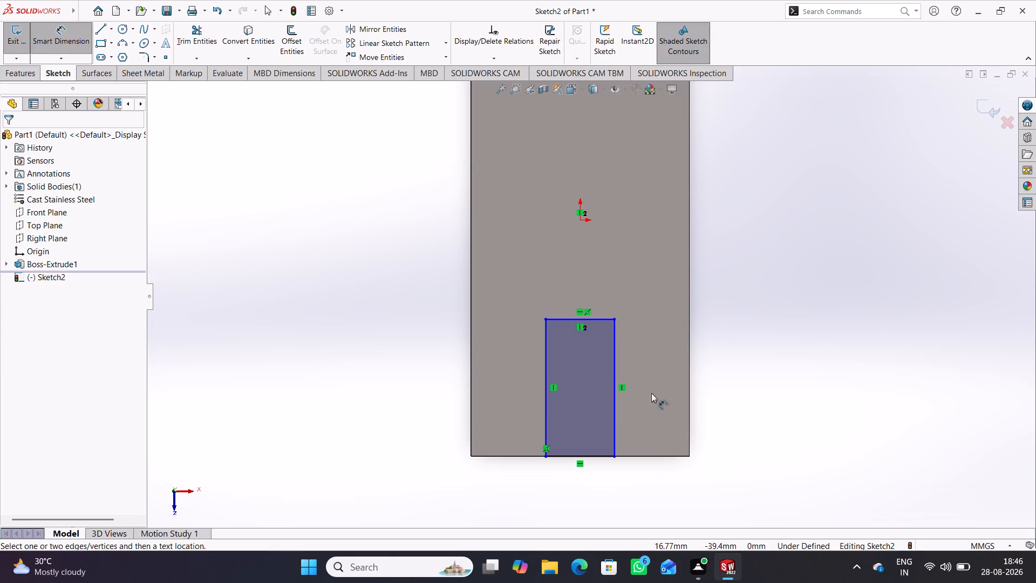
left_click(616, 368)
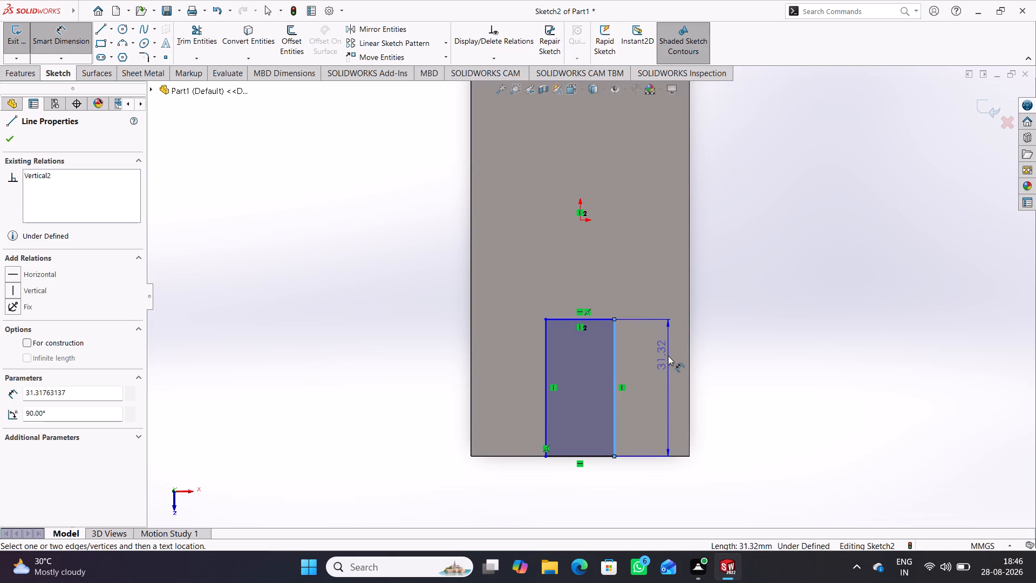
left_click(665, 379)
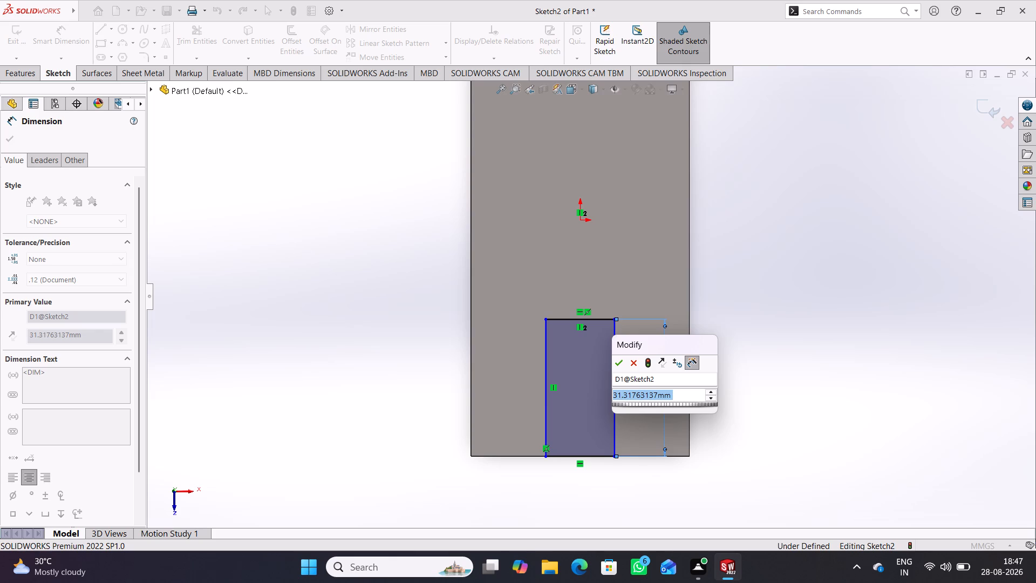
type("40")
key("Return")
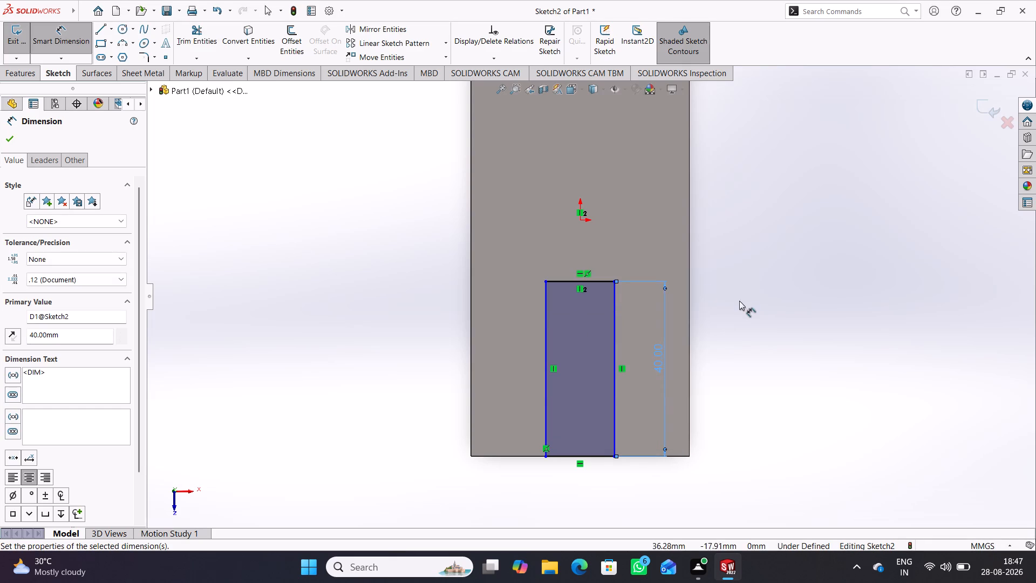
left_click(755, 310)
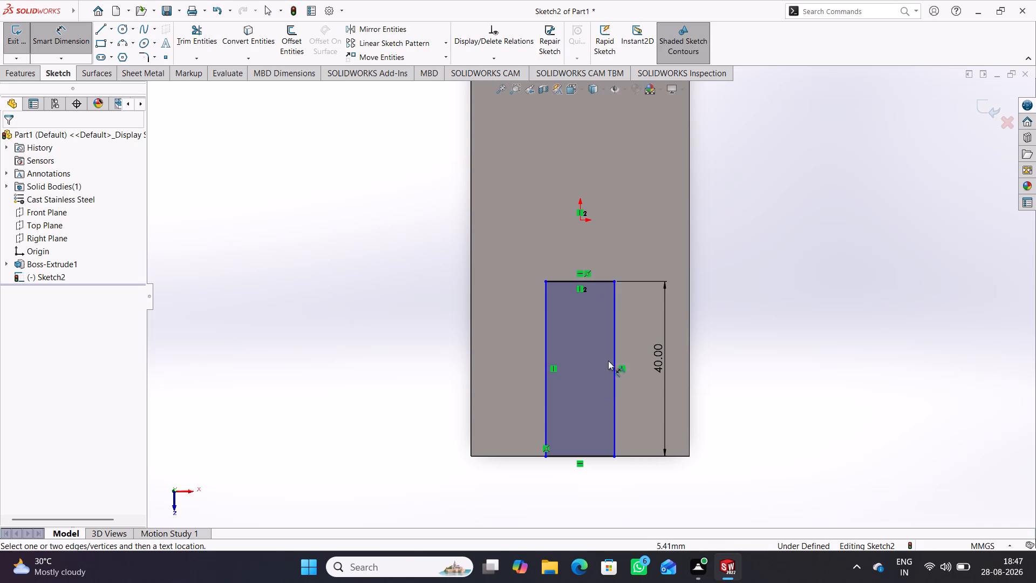
Dimension the distance between the rectangle's two long sides, set the width to 22 mm and exit the sketch.
left_click(614, 358)
left_click(547, 361)
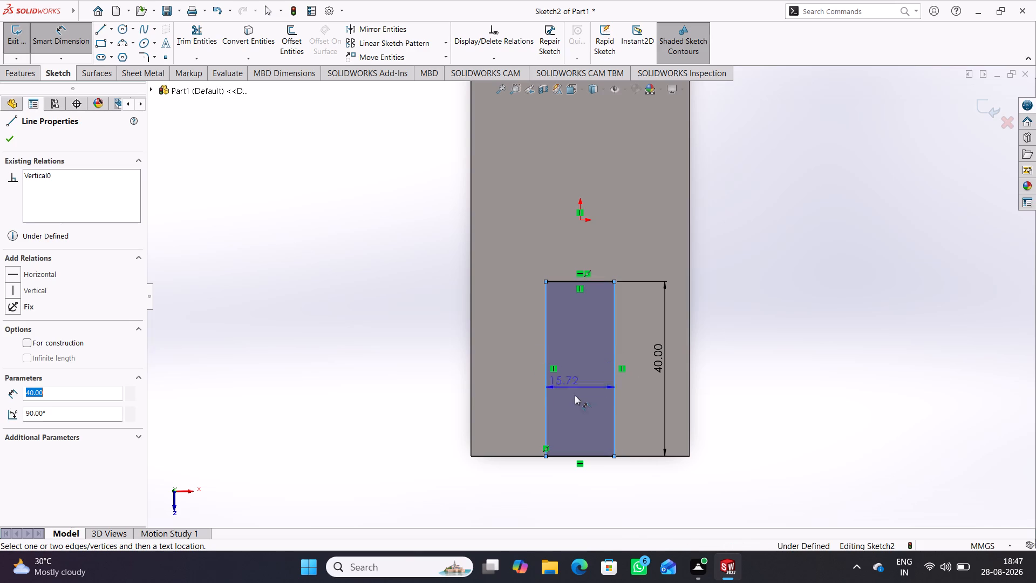
left_click(580, 408)
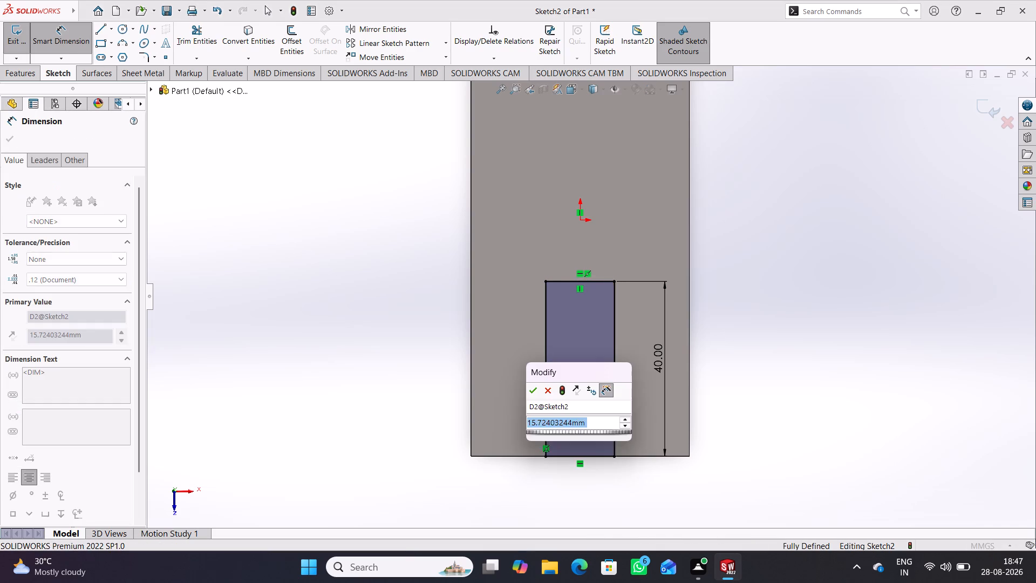
type("18")
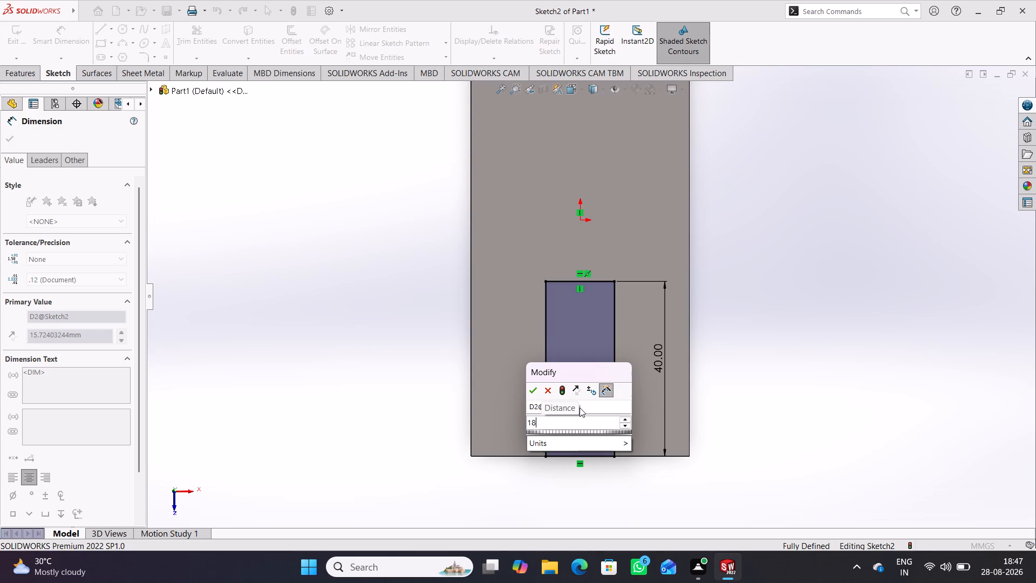
key("BackSpace")
key("BackSpace")
key("BackSpace")
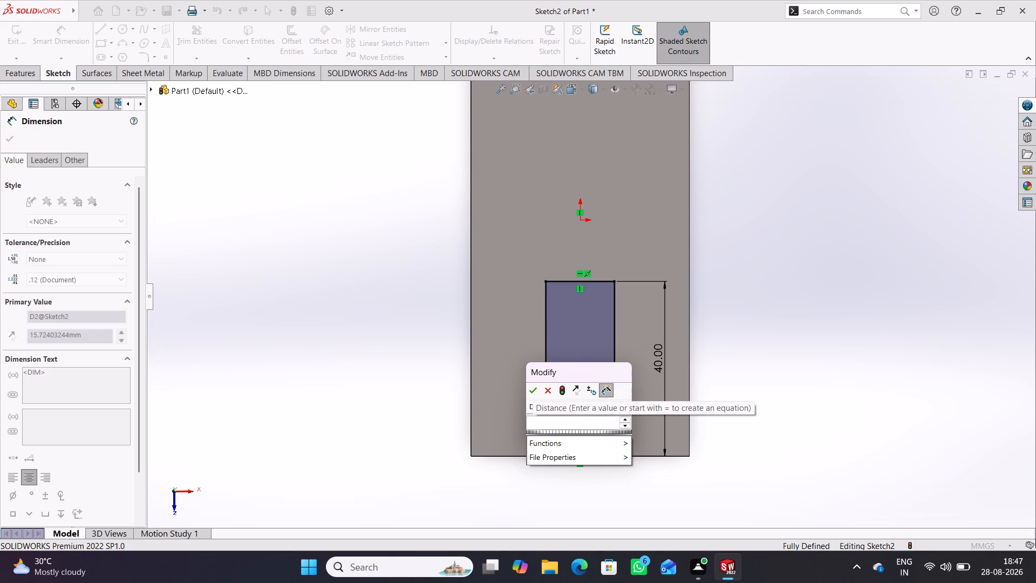
type("22")
key("Return")
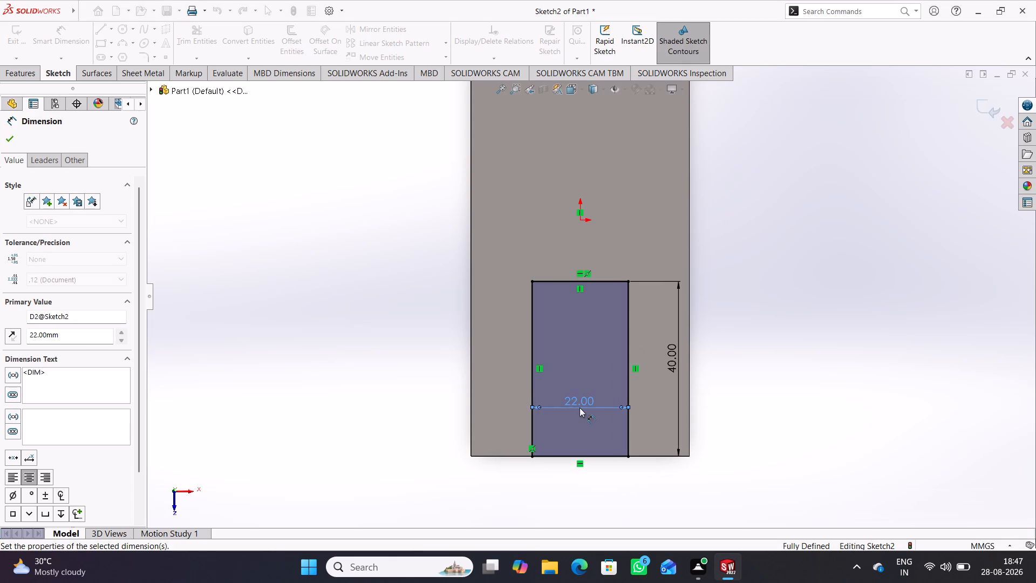
key("Return")
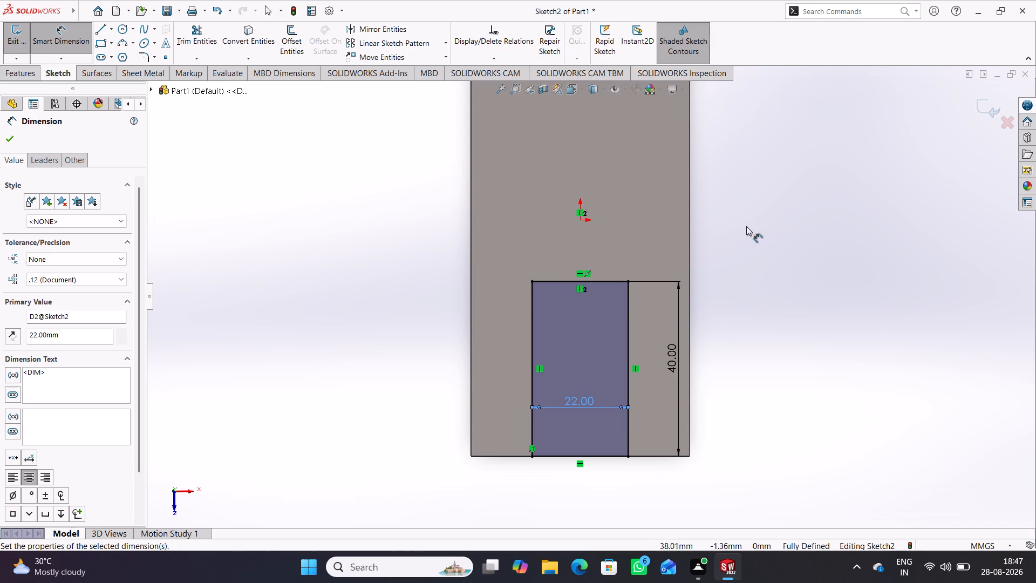
scroll(745, 225, "up", 1)
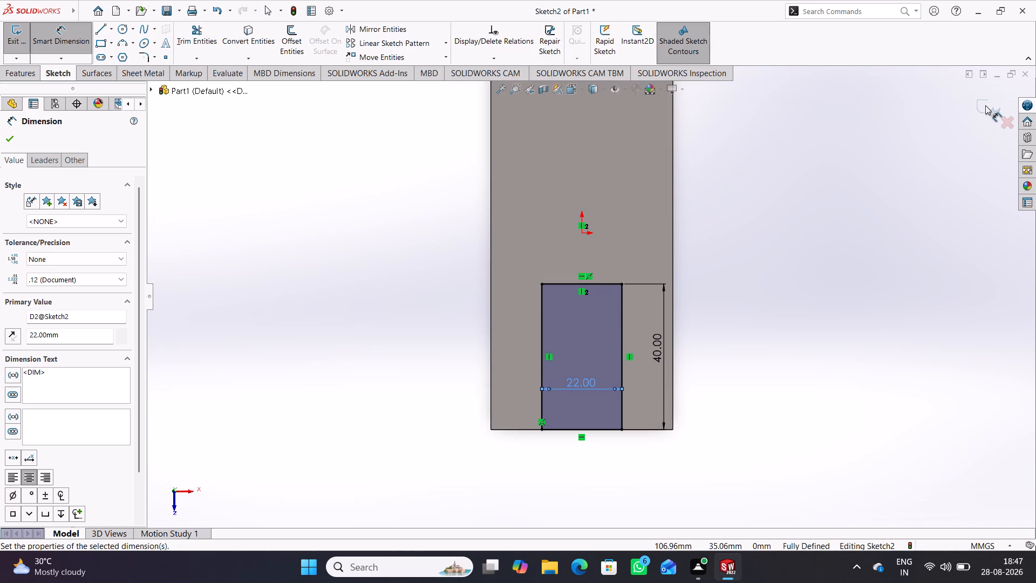
left_click(985, 105)
Cut the 22 × 40 mm rectangle sketch into the block as a Blind extruded cut 12 mm deep.
middle_click_drag(402, 367, 352, 310)
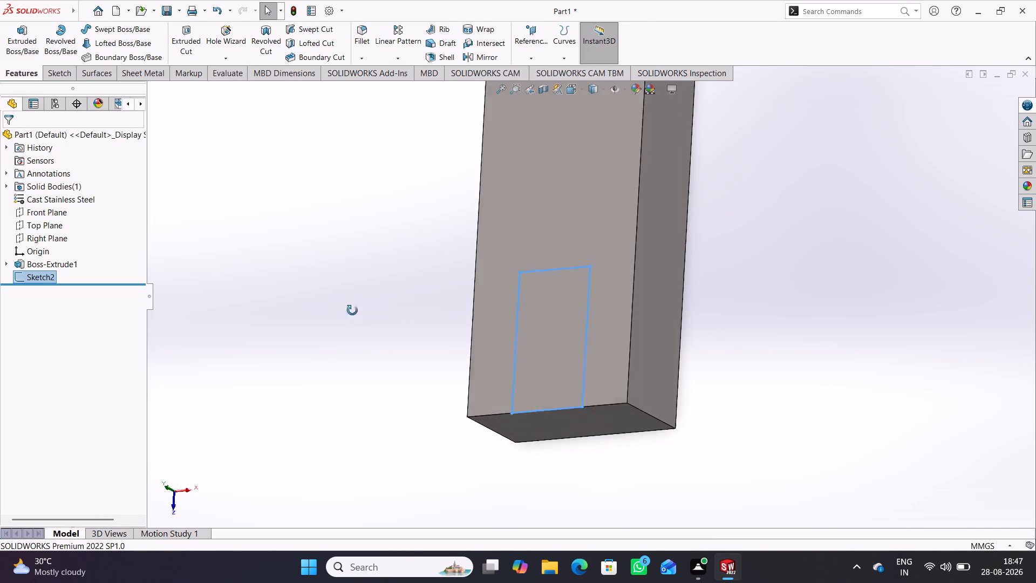
middle_click_drag(352, 310, 328, 300)
left_click(202, 43)
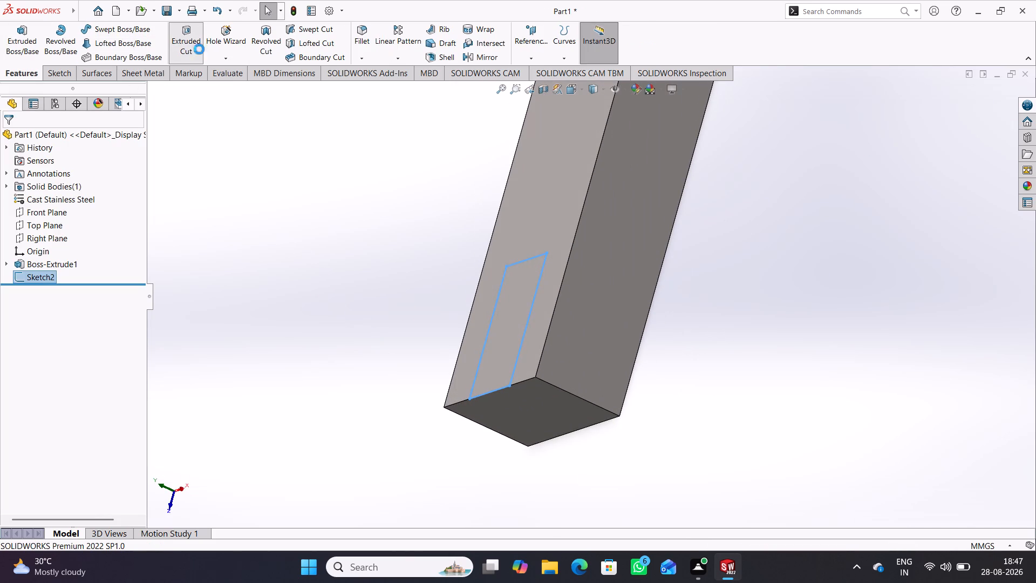
middle_click_drag(312, 384, 251, 320)
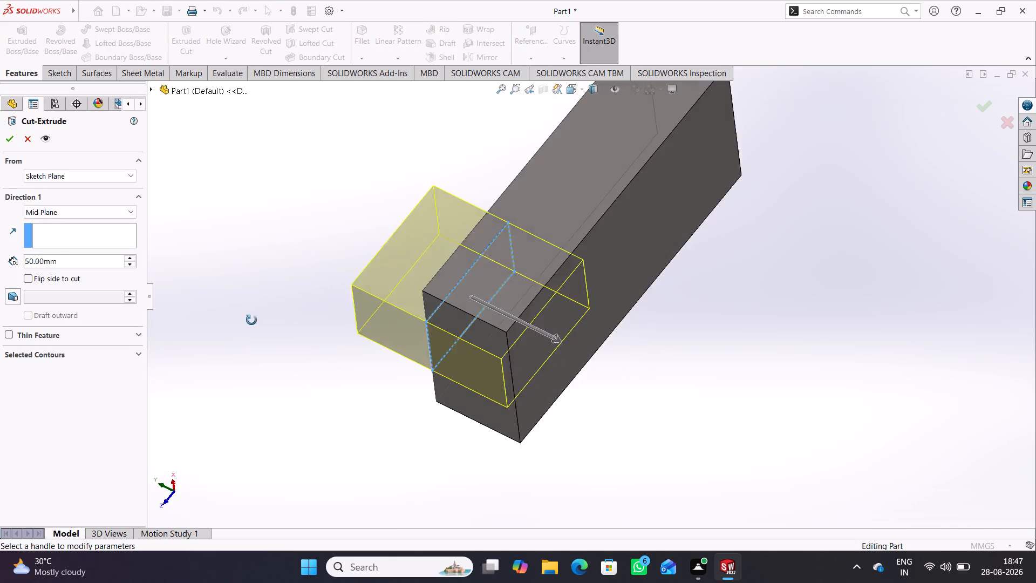
middle_click_drag(251, 320, 256, 343)
left_click(127, 211)
left_click(72, 223)
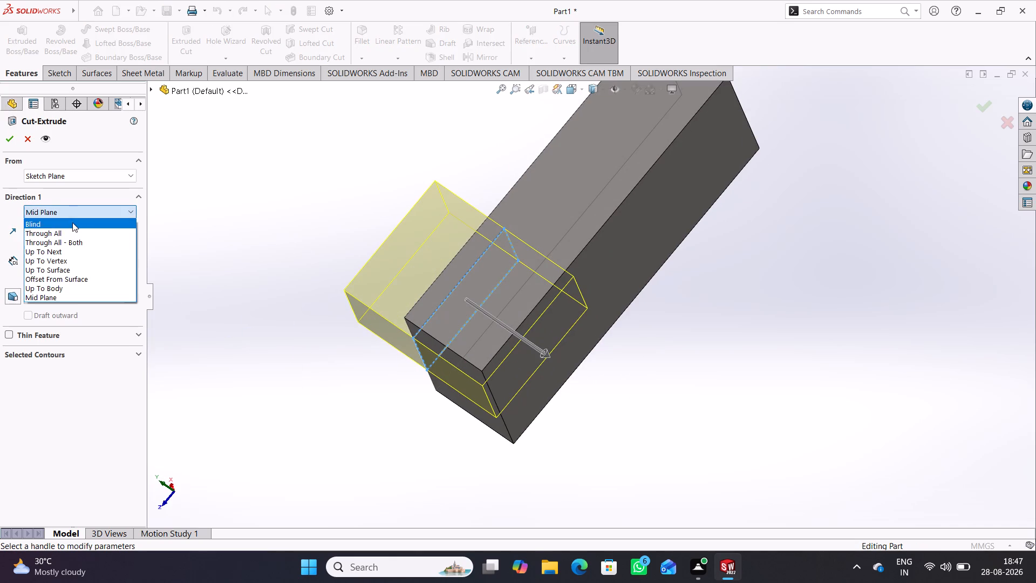
middle_click_drag(352, 313, 319, 332)
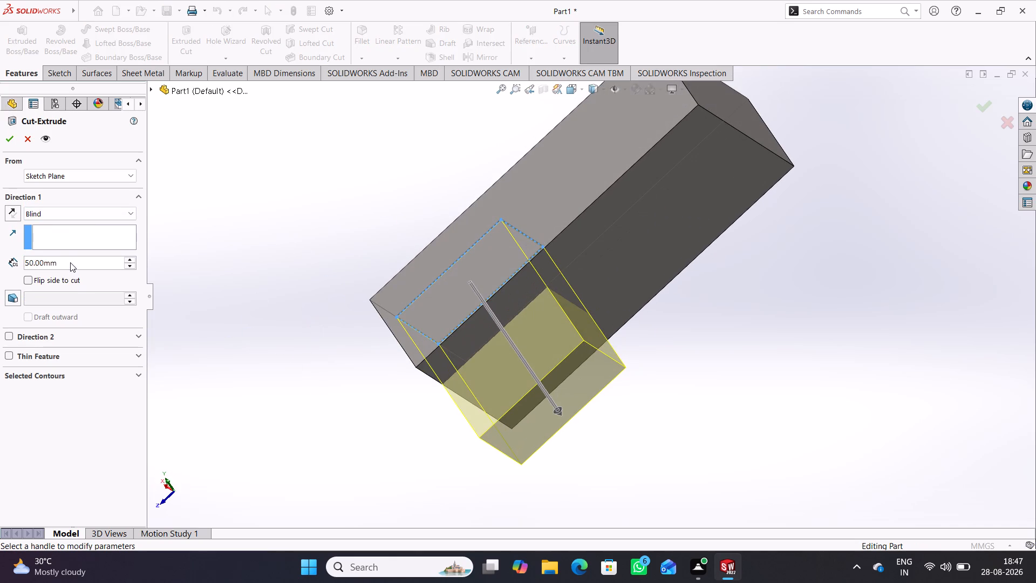
left_click_drag(70, 259, 12, 263)
type("12")
key("Return")
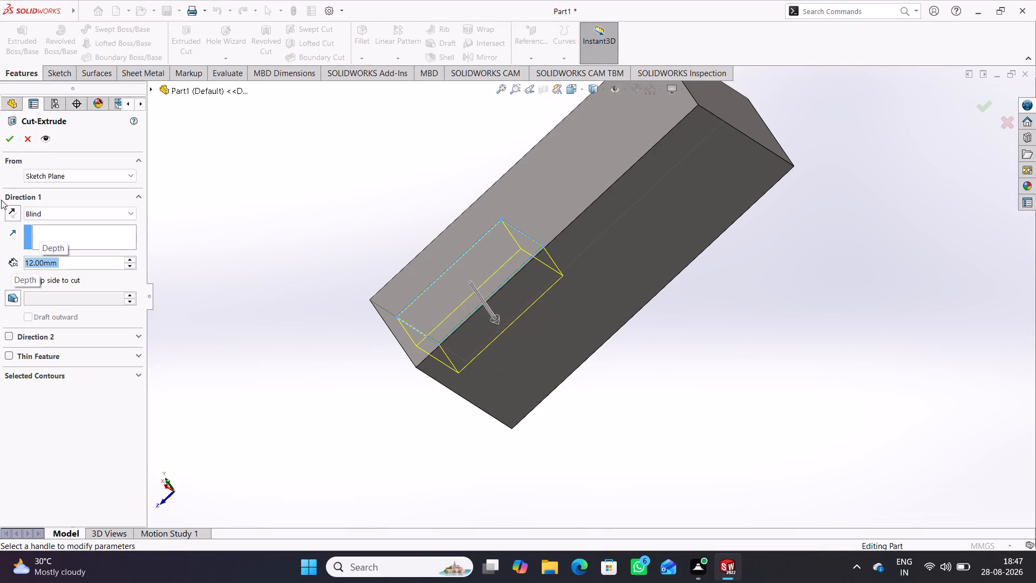
left_click(8, 140)
Sketch a circle of about 15 mm radius on the block's top face, centred about 10 mm from the origin towards the slot.
middle_click_drag(322, 311, 388, 280)
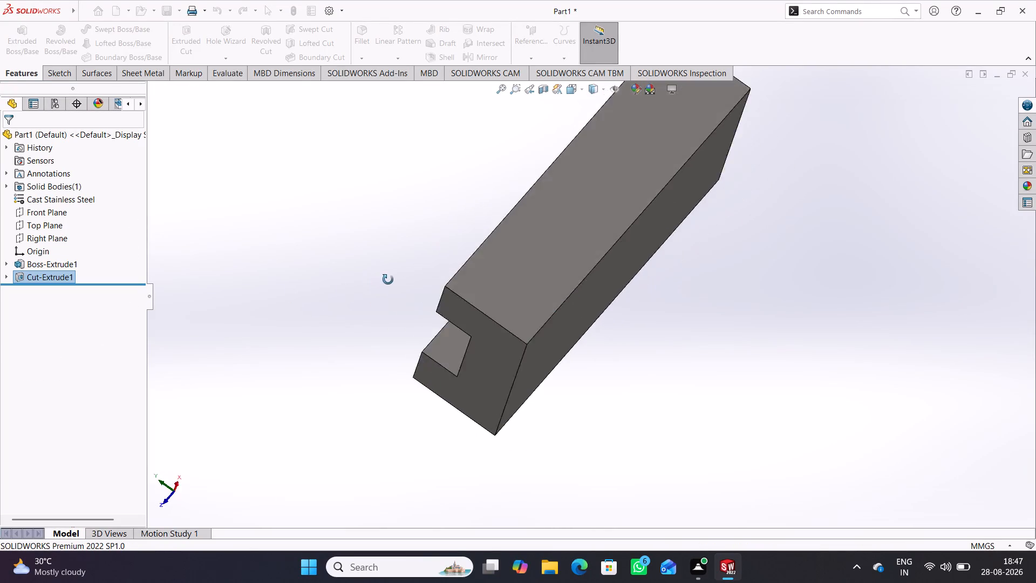
middle_click_drag(388, 280, 407, 282)
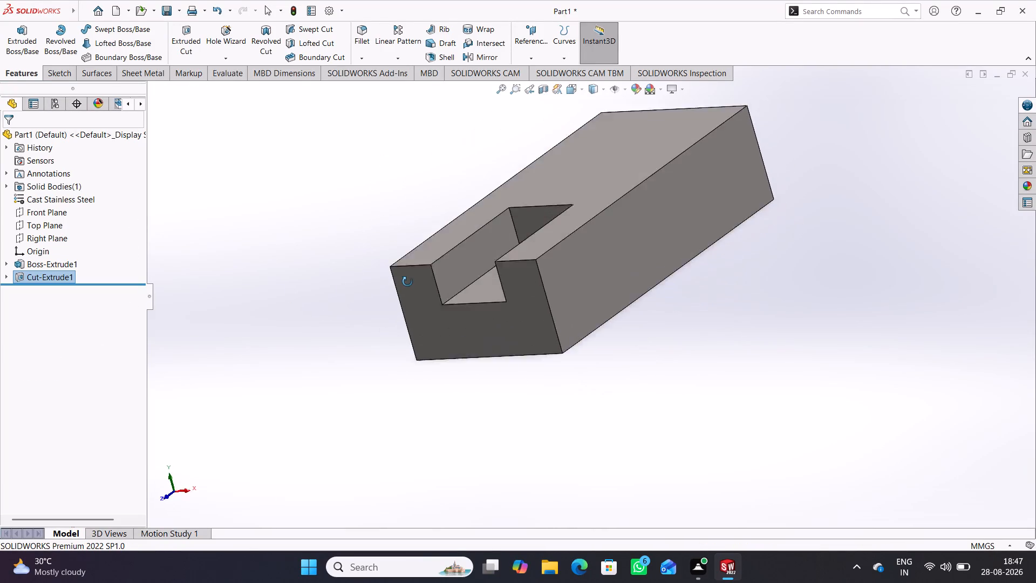
middle_click_drag(407, 282, 419, 349)
middle_click_drag(664, 316, 650, 337)
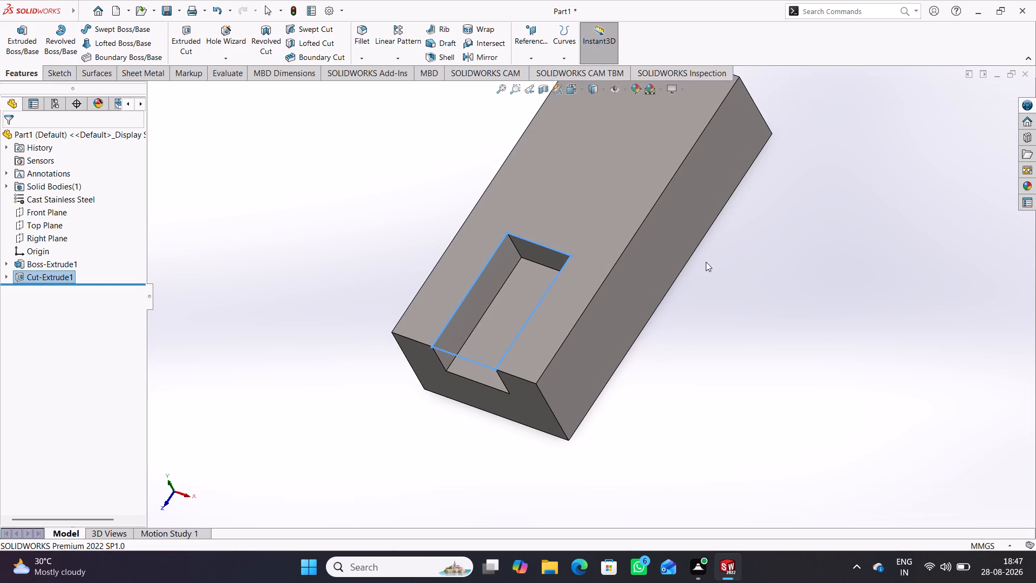
left_click(363, 243)
right_click(554, 201)
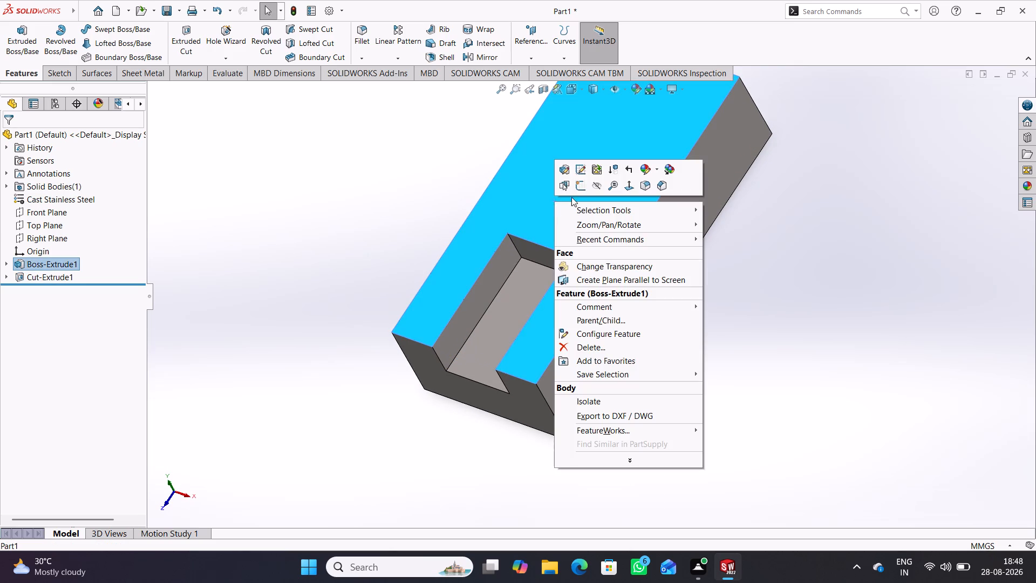
left_click(579, 187)
left_click(795, 295)
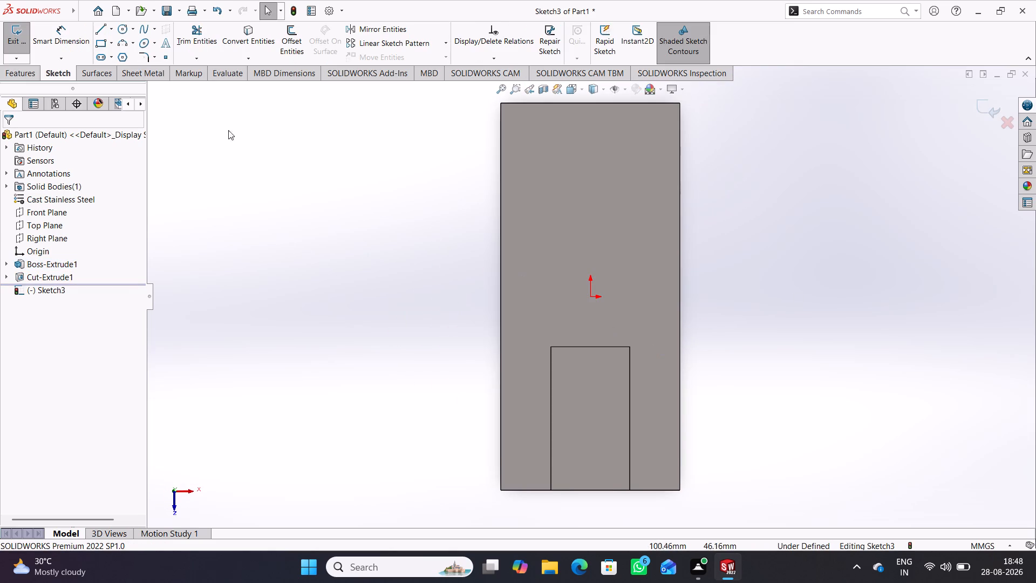
left_click(121, 31)
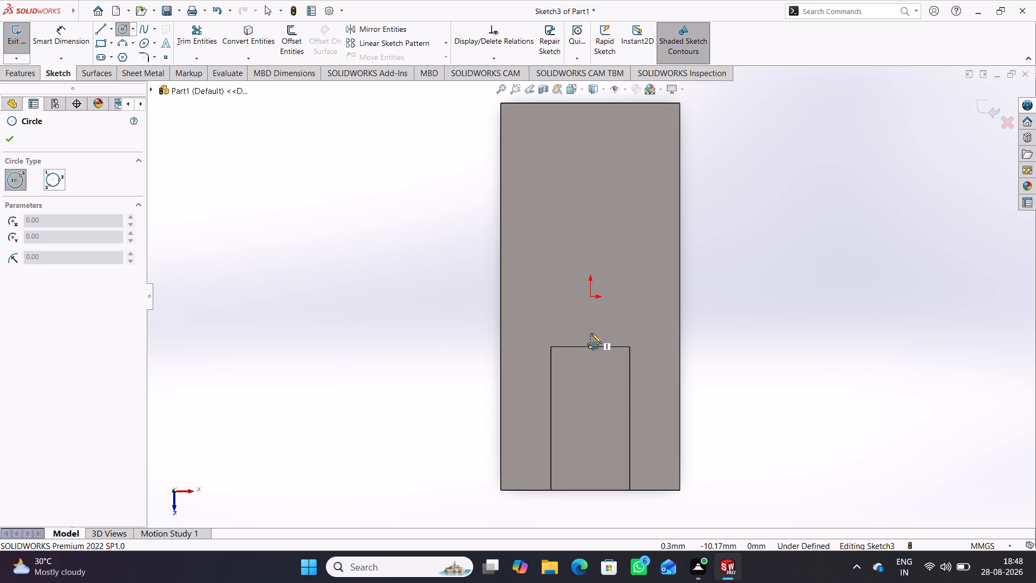
left_click(592, 334)
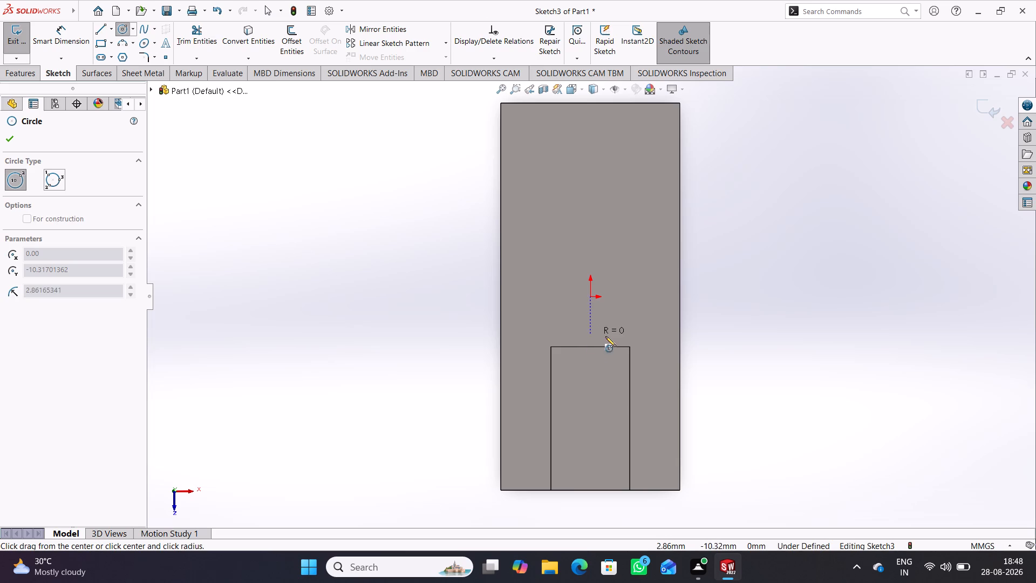
left_click(639, 356)
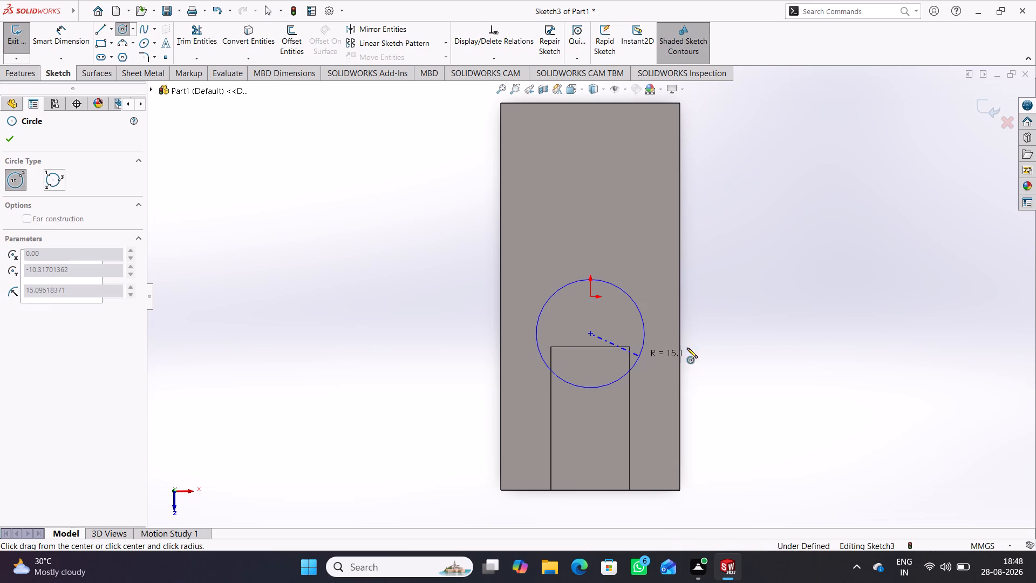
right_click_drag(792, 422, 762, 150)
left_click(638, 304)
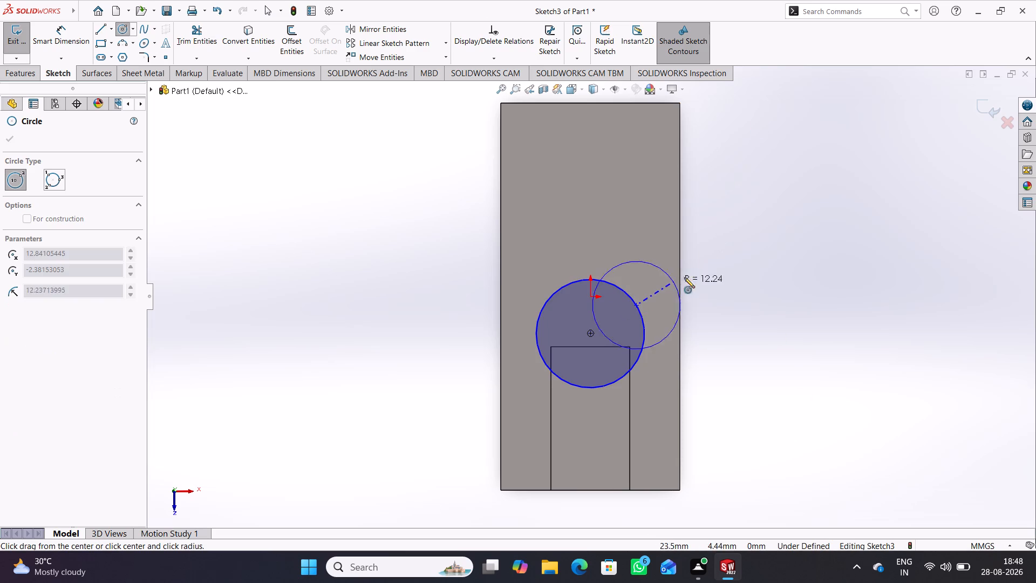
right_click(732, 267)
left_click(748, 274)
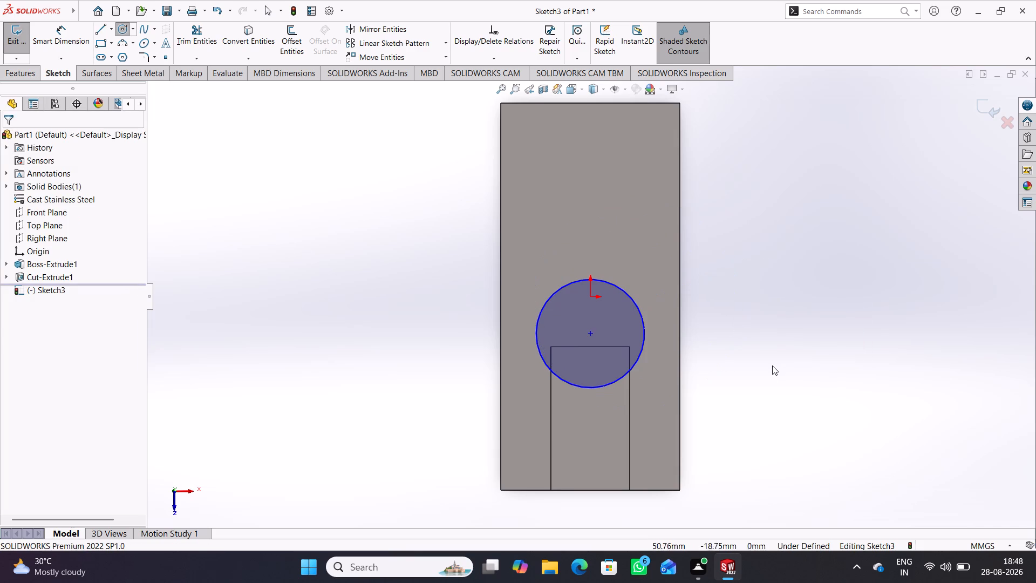
Dimension the circle and set its diameter to 28 mm.
right_click_drag(765, 384, 741, 229)
left_click(640, 310)
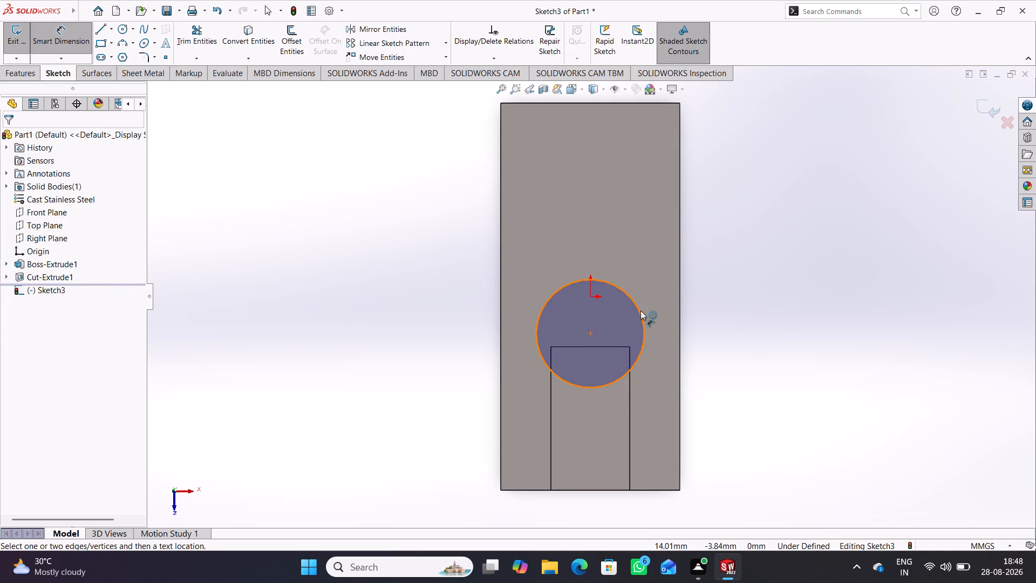
left_click(704, 267)
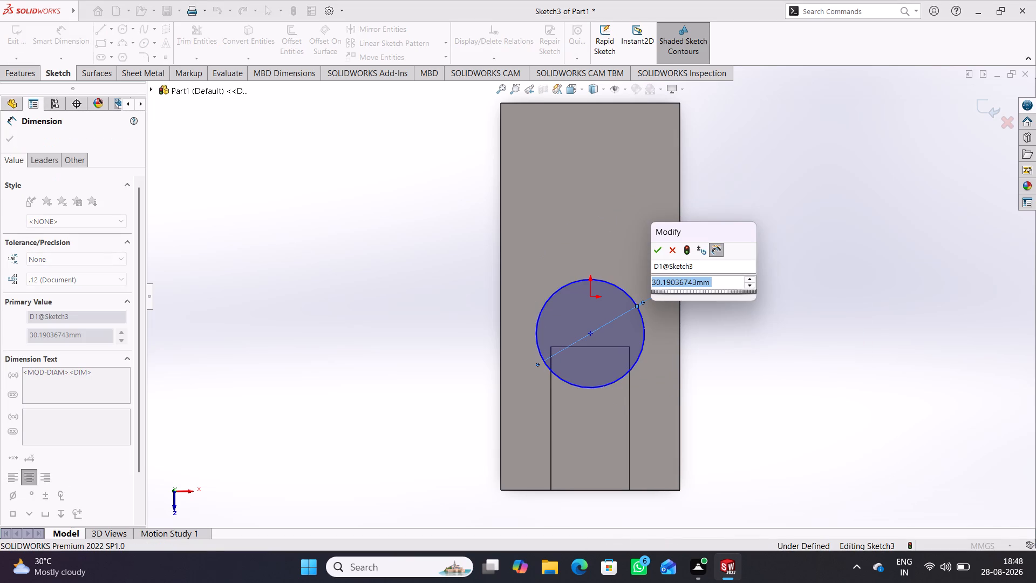
type("28")
key("Return")
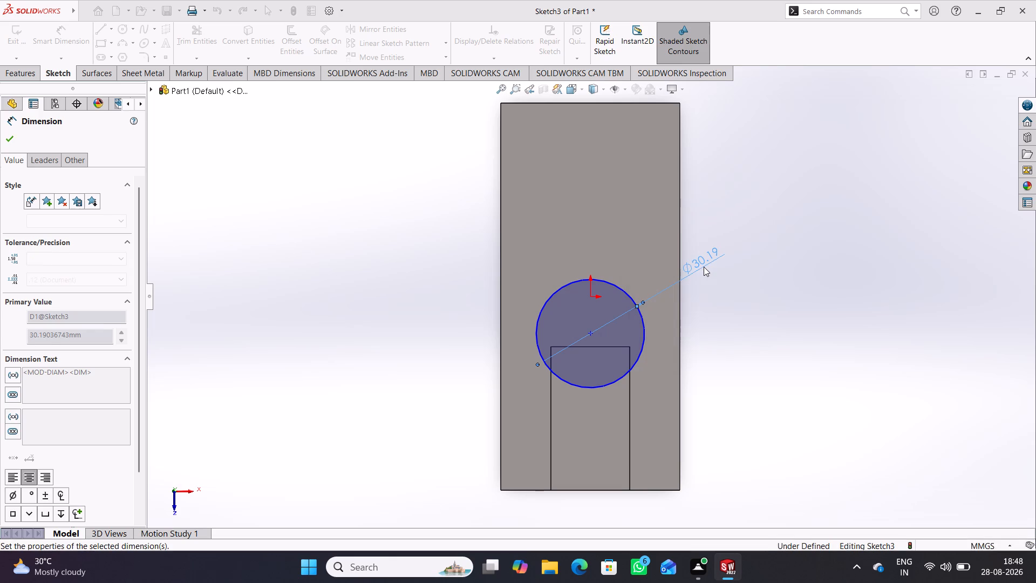
left_click(740, 347)
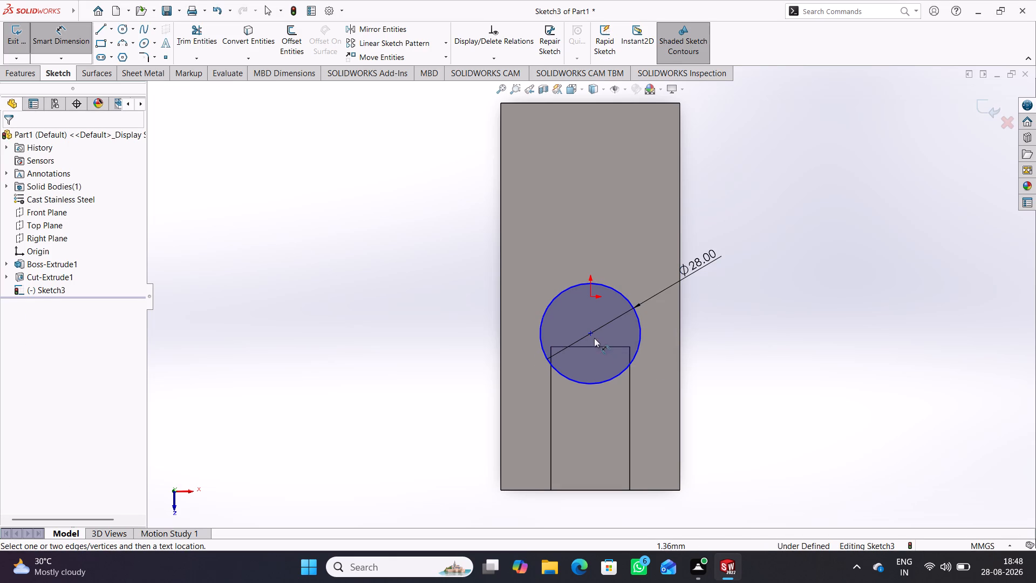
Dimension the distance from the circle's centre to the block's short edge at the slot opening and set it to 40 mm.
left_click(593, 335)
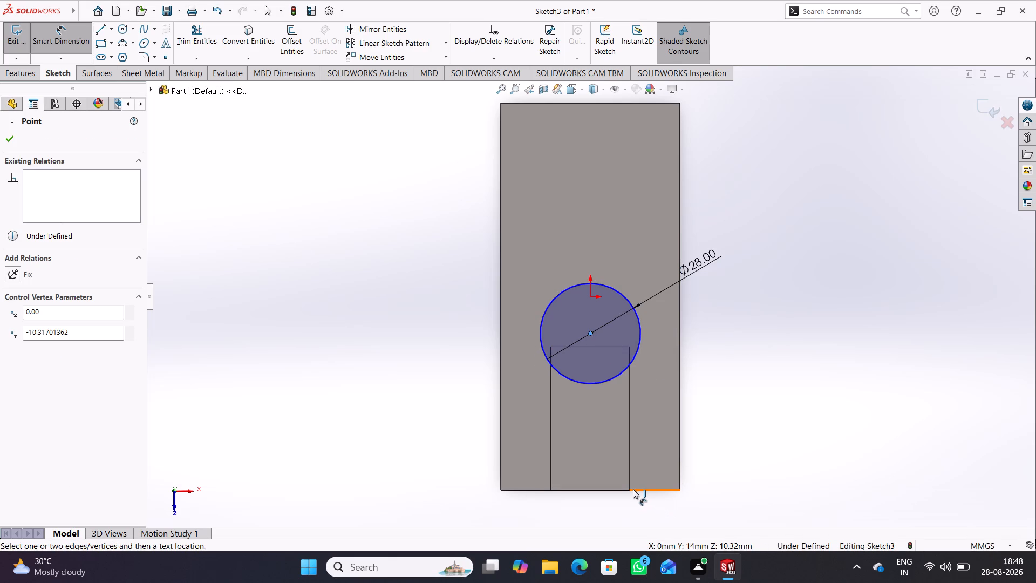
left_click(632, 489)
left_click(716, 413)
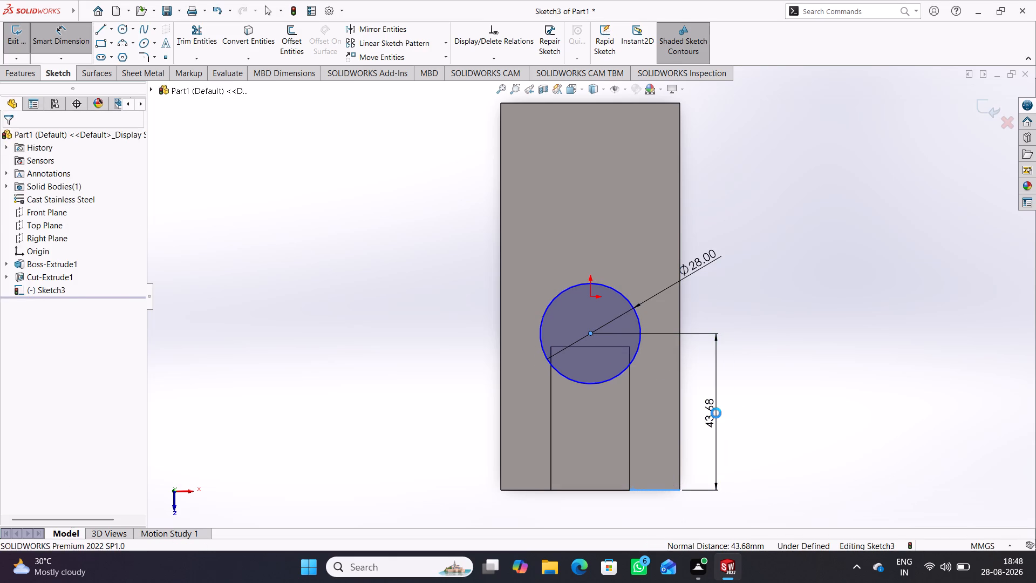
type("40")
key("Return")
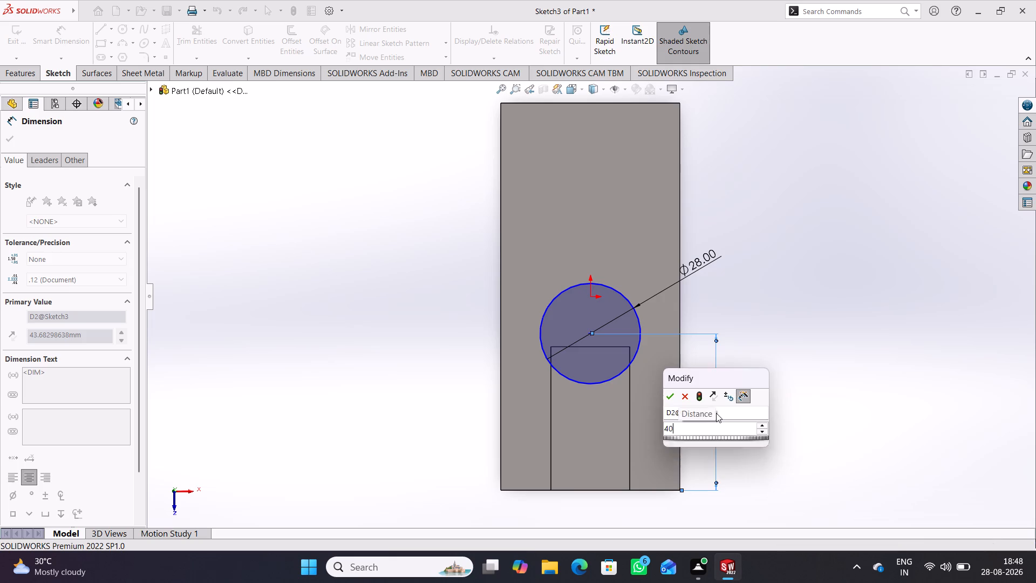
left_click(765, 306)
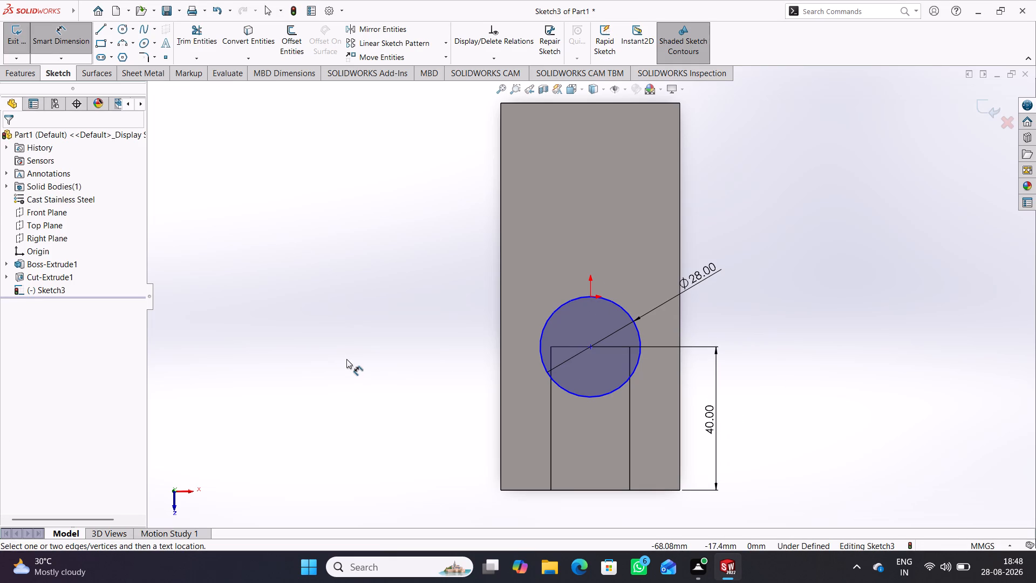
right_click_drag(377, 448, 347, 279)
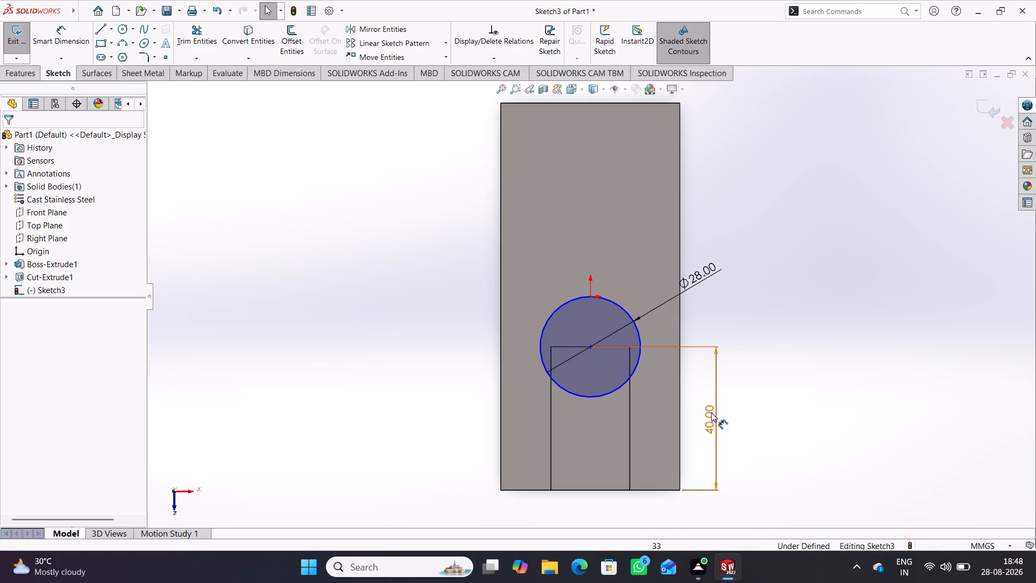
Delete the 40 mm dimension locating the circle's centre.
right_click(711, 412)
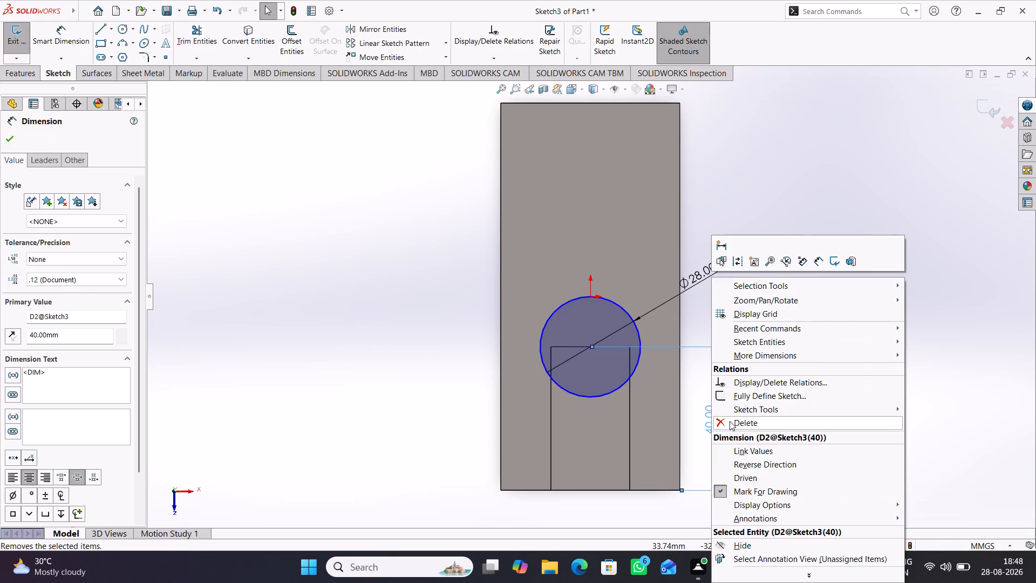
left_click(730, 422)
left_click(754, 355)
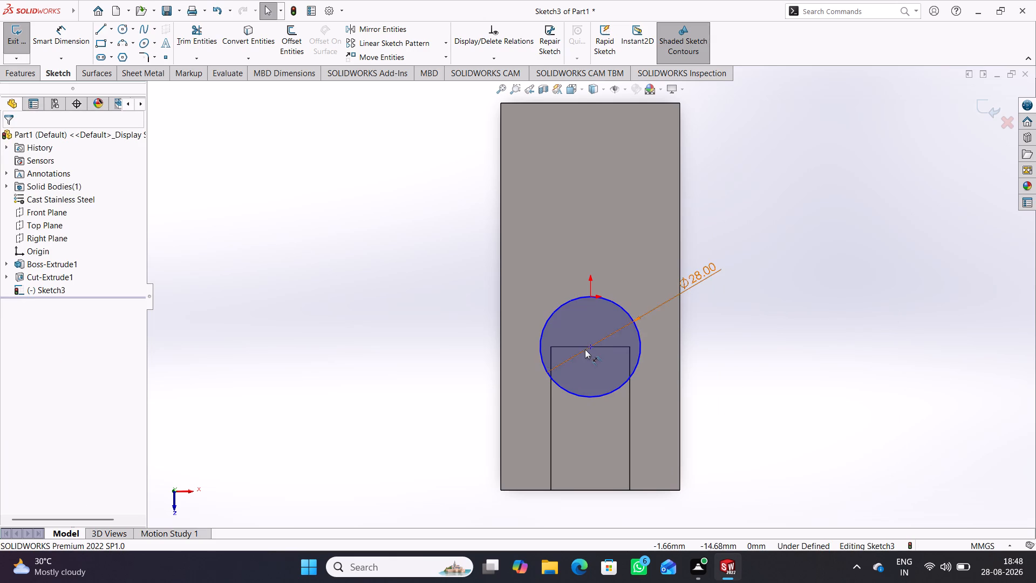
Add a Vertical relation between the circle's centre and the origin.
left_click(590, 347)
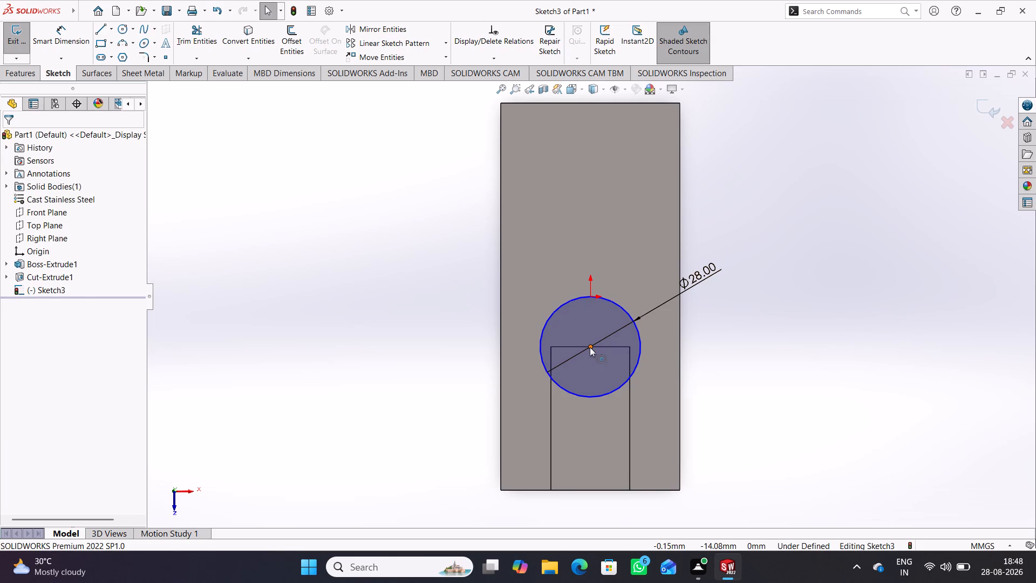
left_click(592, 297, "ctrl")
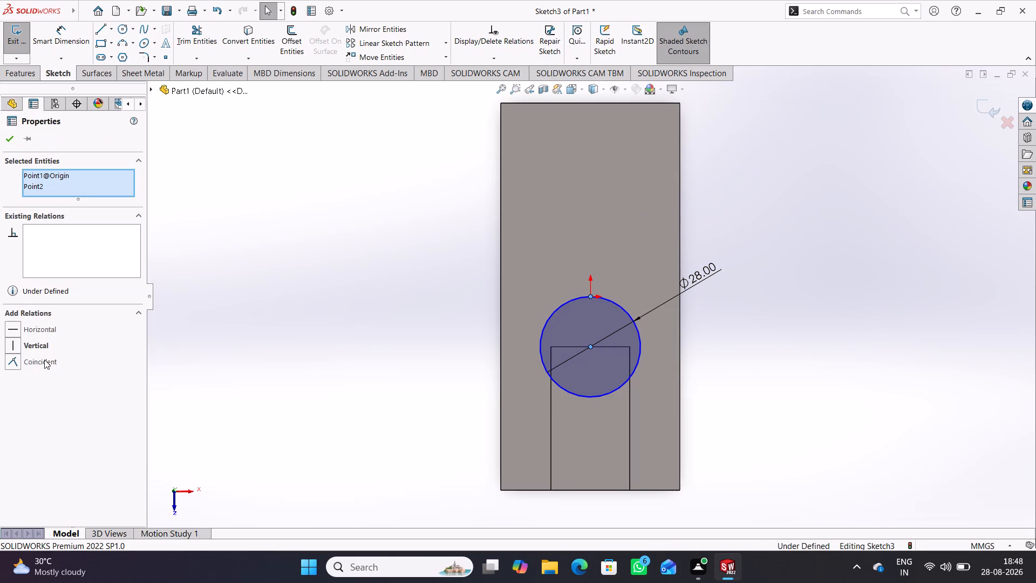
left_click(43, 347)
left_click(303, 328)
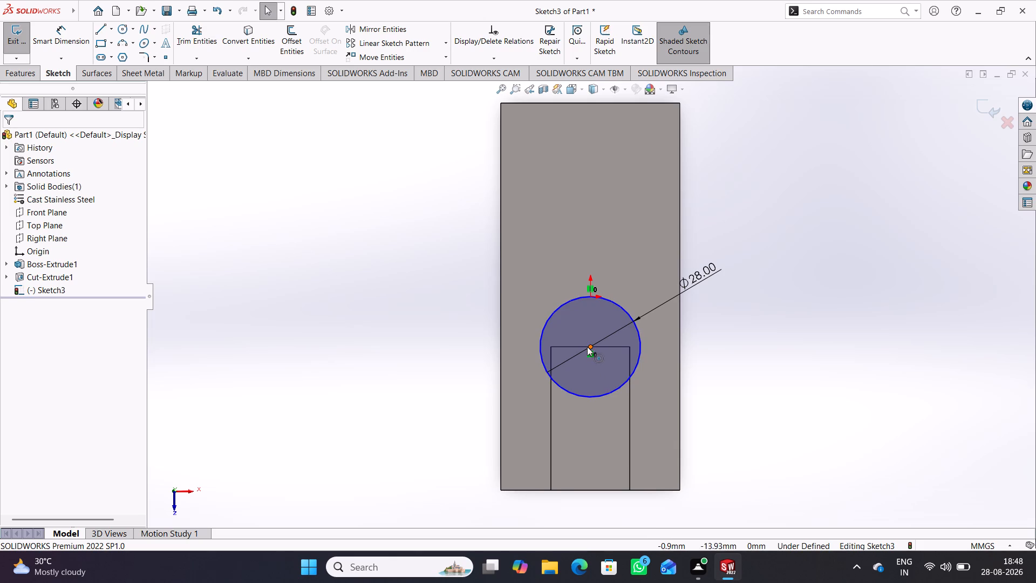
Make the circle's centre coincident with the midpoint of the slot's inner short edge and exit the sketch.
left_click_drag(587, 347, 591, 389)
left_click(744, 369)
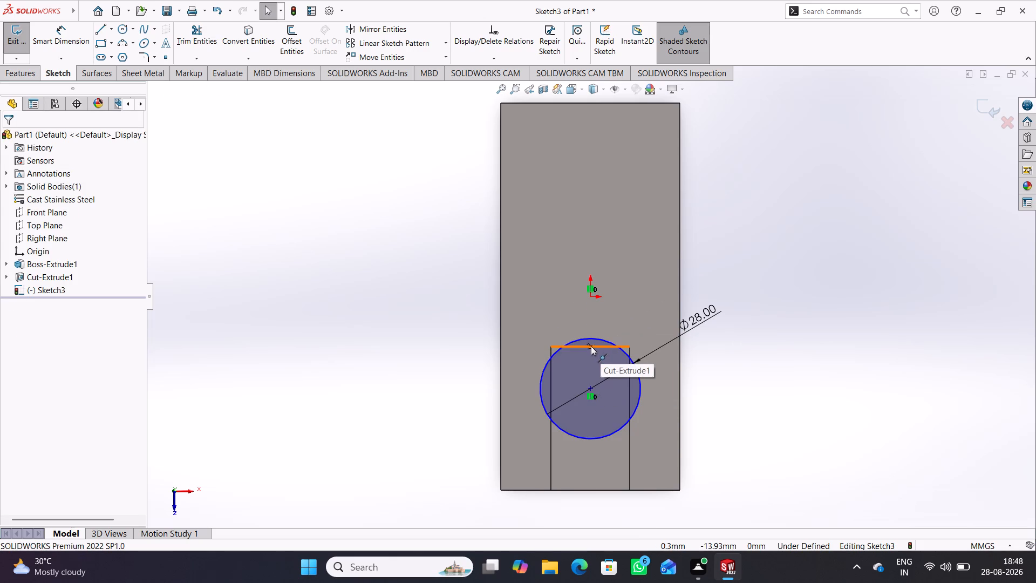
left_click(591, 345)
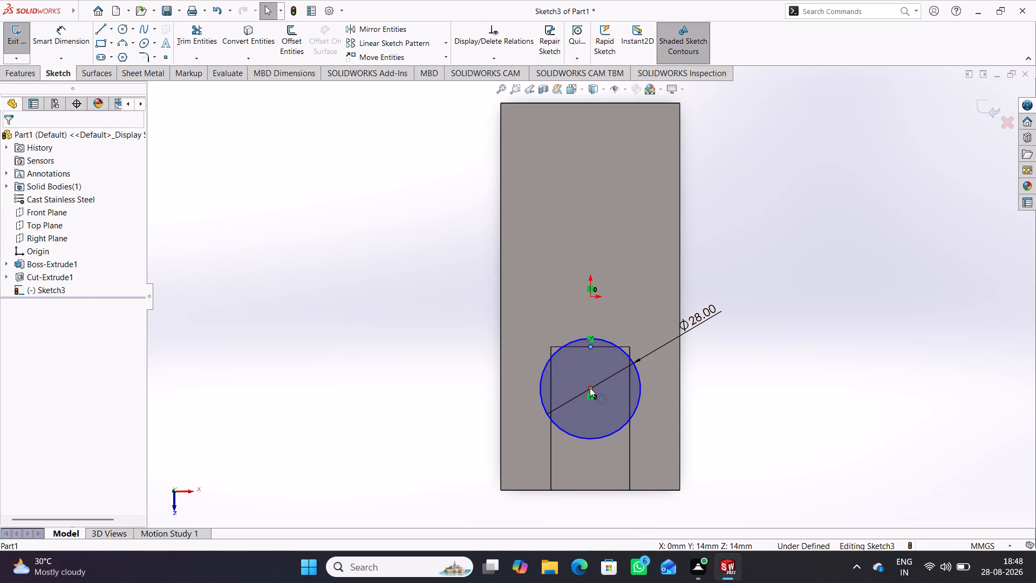
left_click(590, 388, "ctrl")
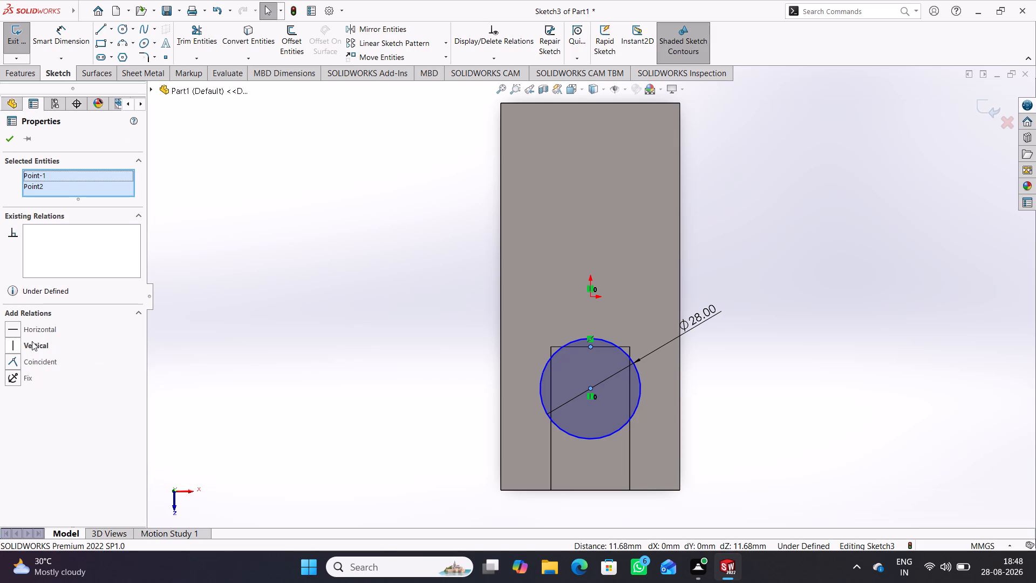
left_click(41, 362)
left_click(265, 321)
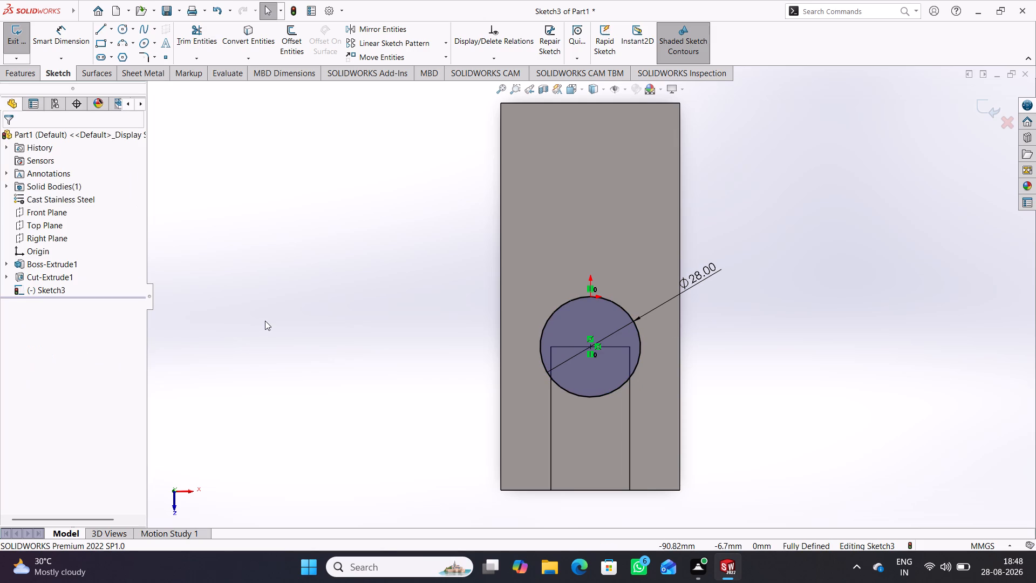
left_click(979, 106)
Cut-extrude the 28 mm circle sketch with the Up To Next end condition.
left_click(187, 31)
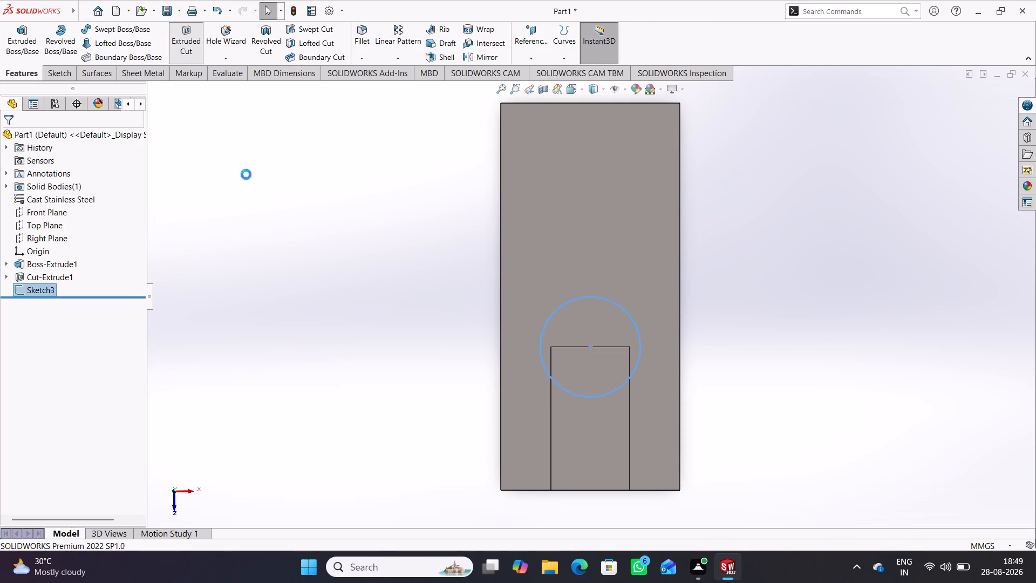
middle_click_drag(392, 442, 285, 306)
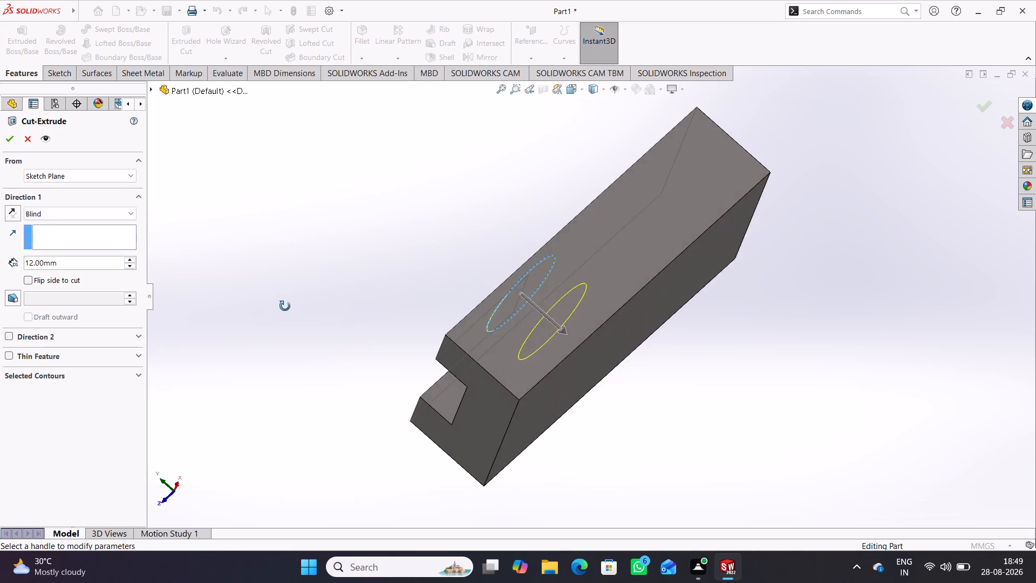
middle_click_drag(285, 306, 288, 309)
left_click(131, 213)
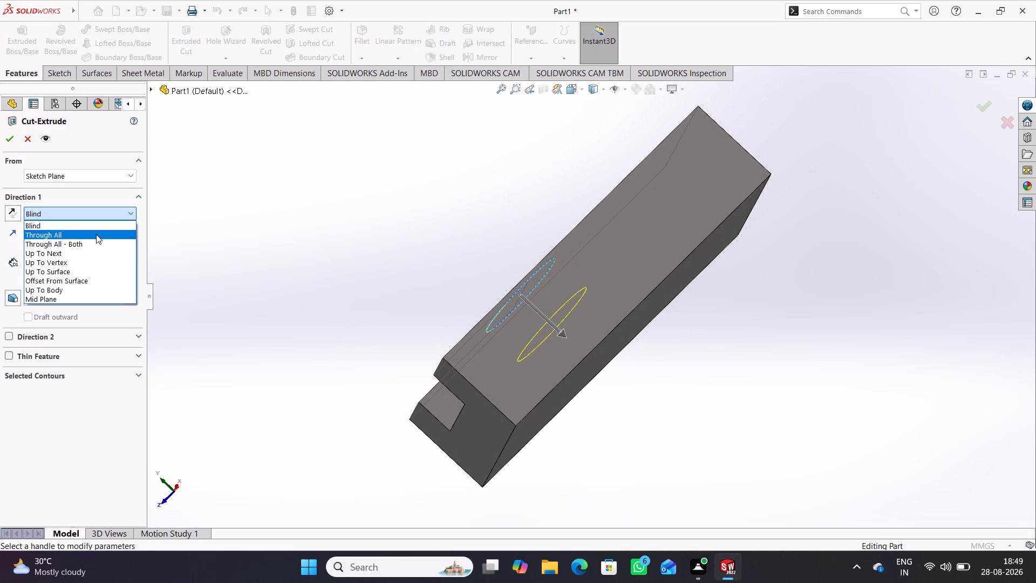
left_click(87, 249)
middle_click_drag(292, 287, 287, 288)
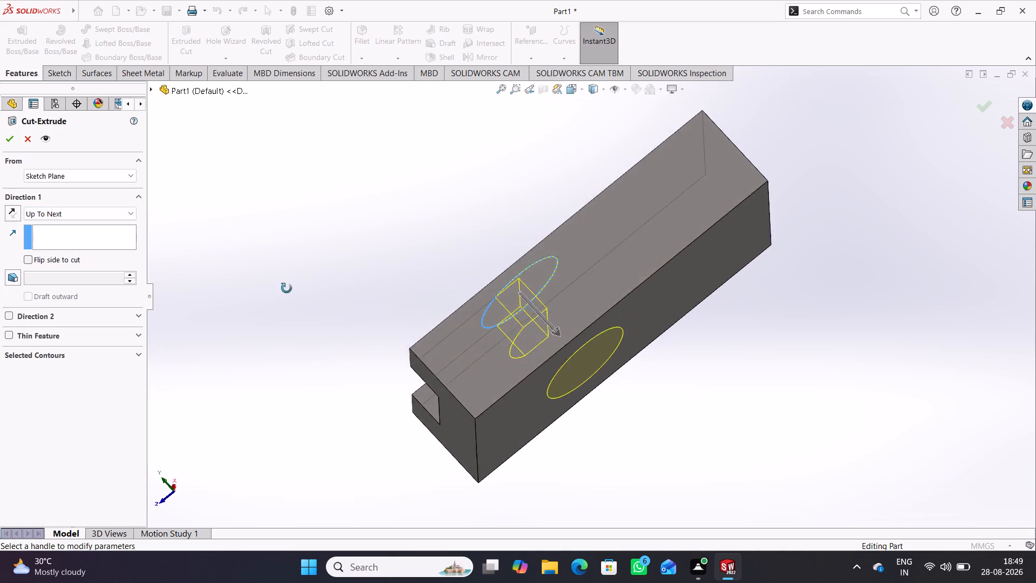
middle_click_drag(287, 288, 303, 292)
left_click(9, 141)
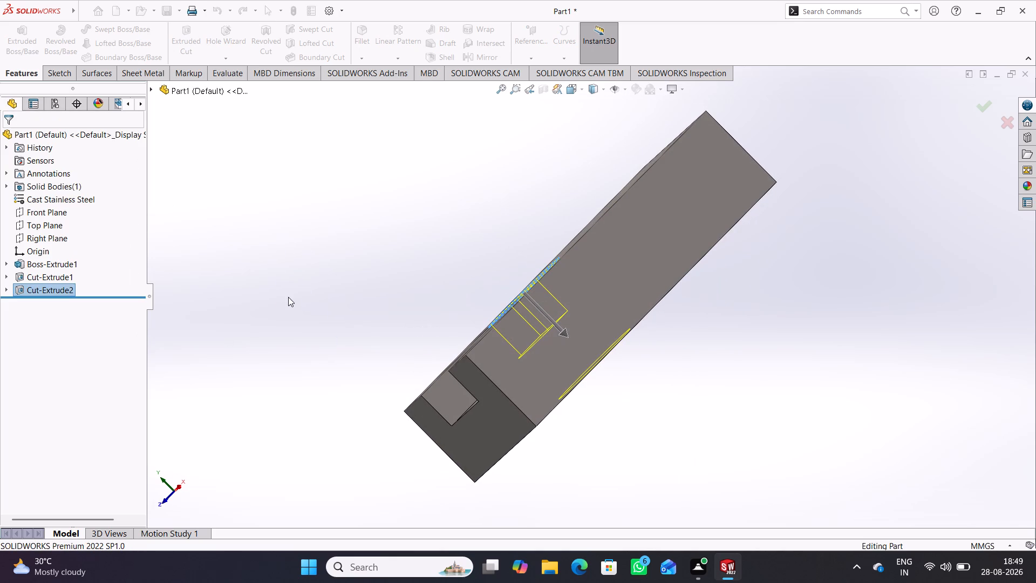
Examine the end slot and the circular cut of the block from several angles.
middle_click_drag(288, 297, 276, 294)
left_click(284, 301)
middle_click_drag(288, 295, 409, 263)
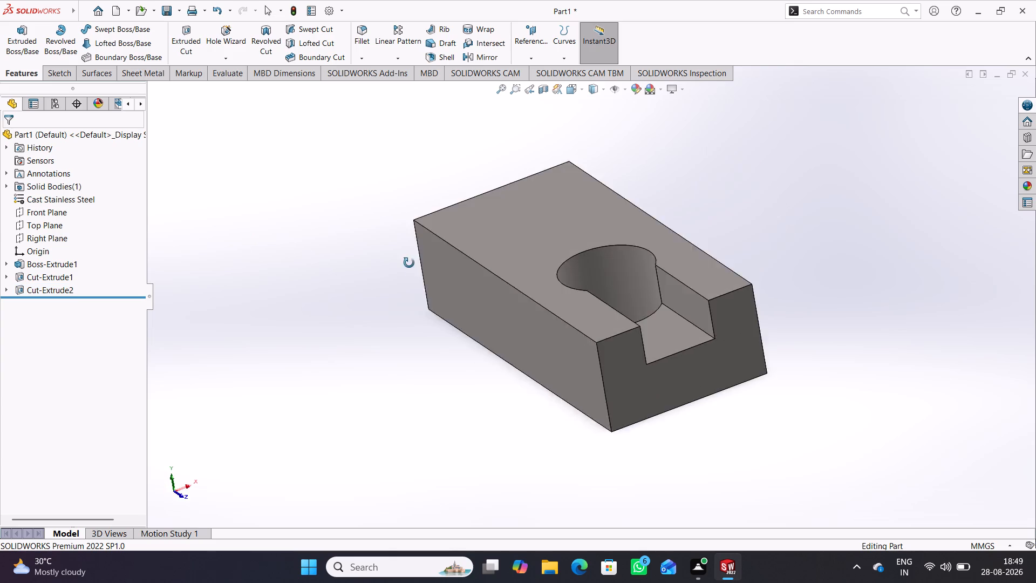
middle_click_drag(409, 263, 336, 382)
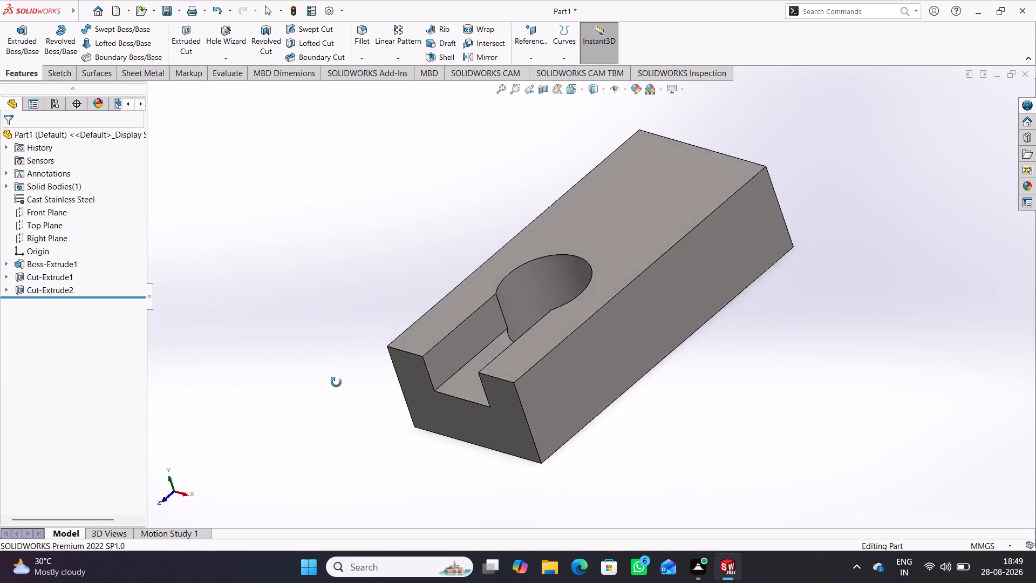
middle_click_drag(336, 382, 302, 419)
scroll(301, 419, "down", 1)
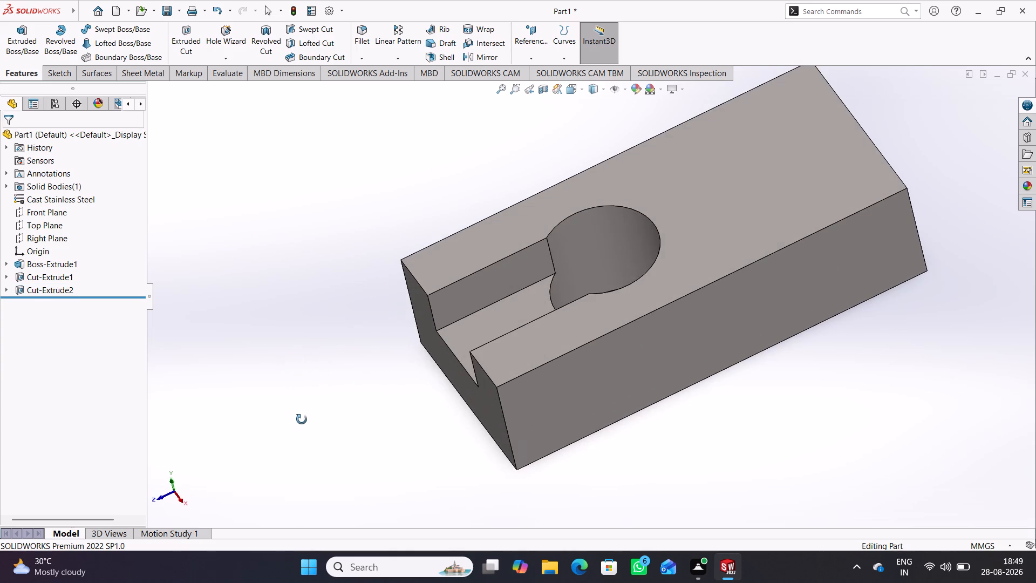
middle_click_drag(302, 419, 302, 420)
scroll(588, 336, "up", 1)
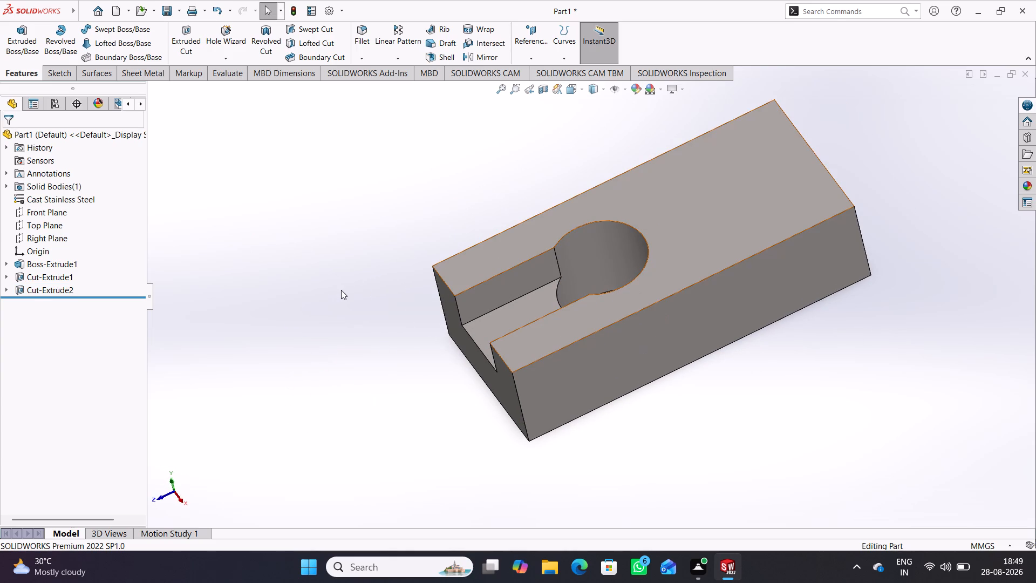
middle_click_drag(362, 352, 372, 324)
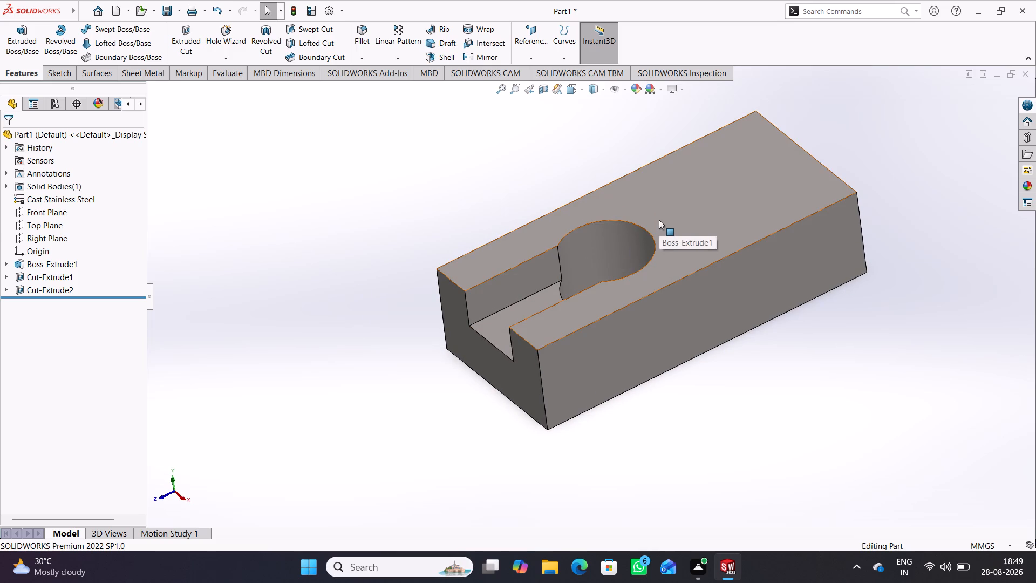
middle_click_drag(647, 402, 607, 364)
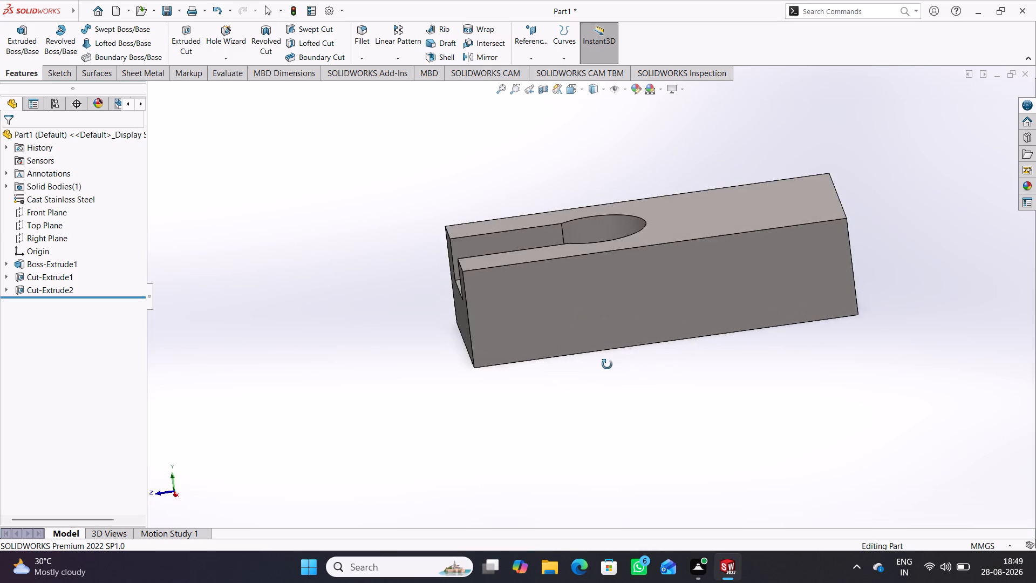
middle_click_drag(607, 364, 646, 446)
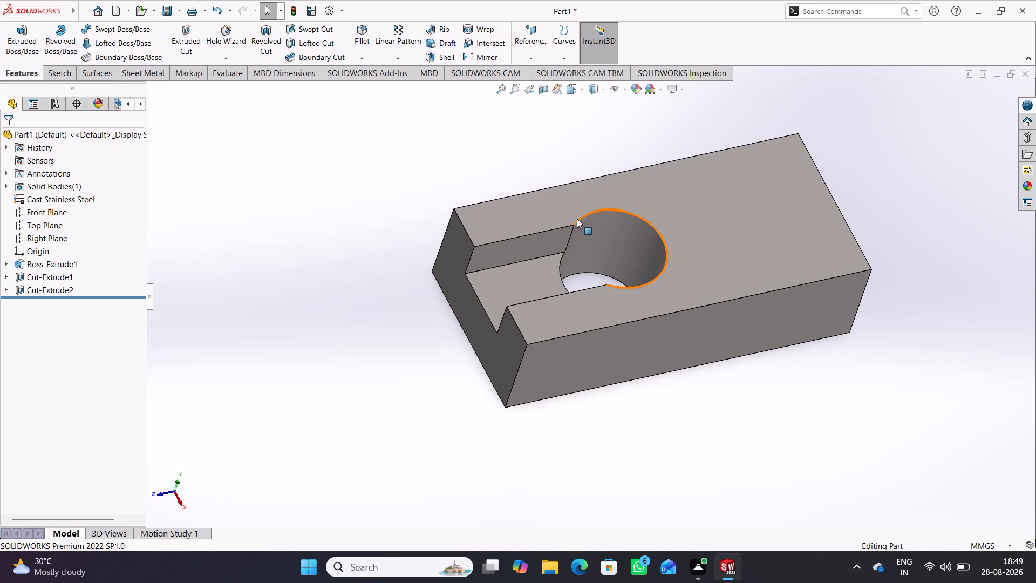
Start a sketch on the block's slotted top face and draw a horizontal line across its full width, about 50 mm from the slot-opening end.
scroll(682, 193, "down", 1)
left_click(645, 205)
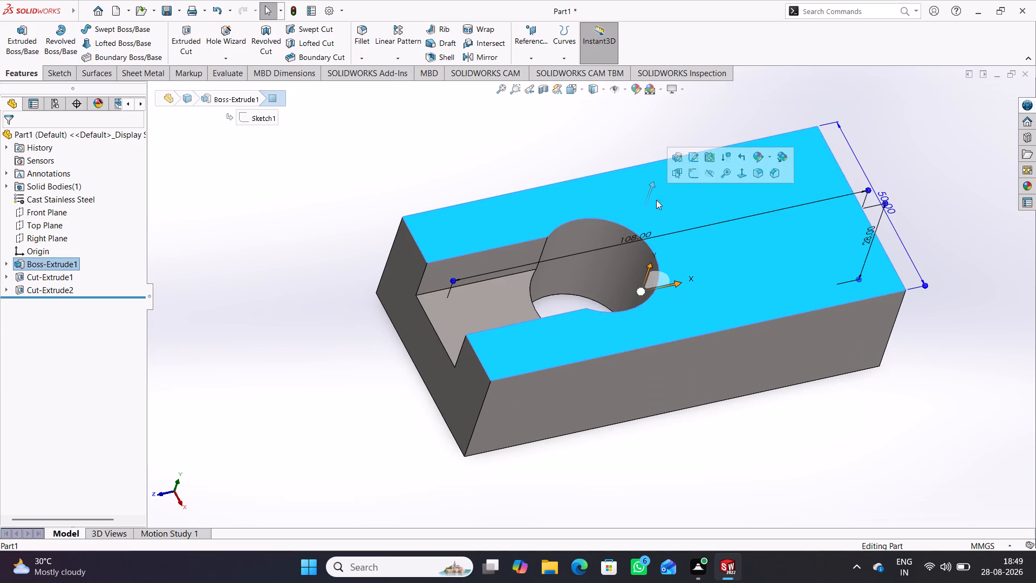
left_click(696, 173)
left_click(777, 297)
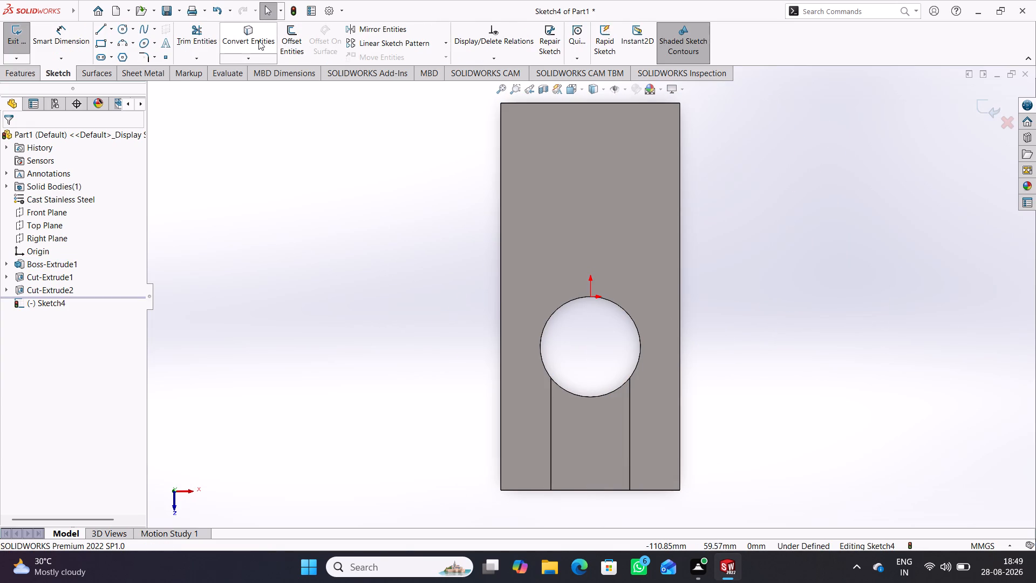
left_click(100, 29)
left_click(500, 309)
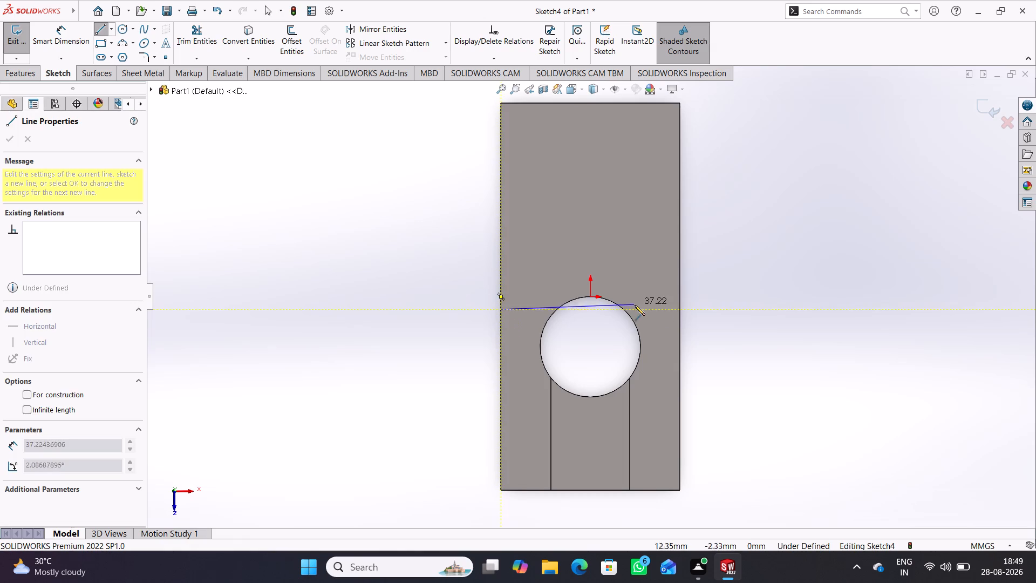
left_click(682, 311)
right_click(719, 211)
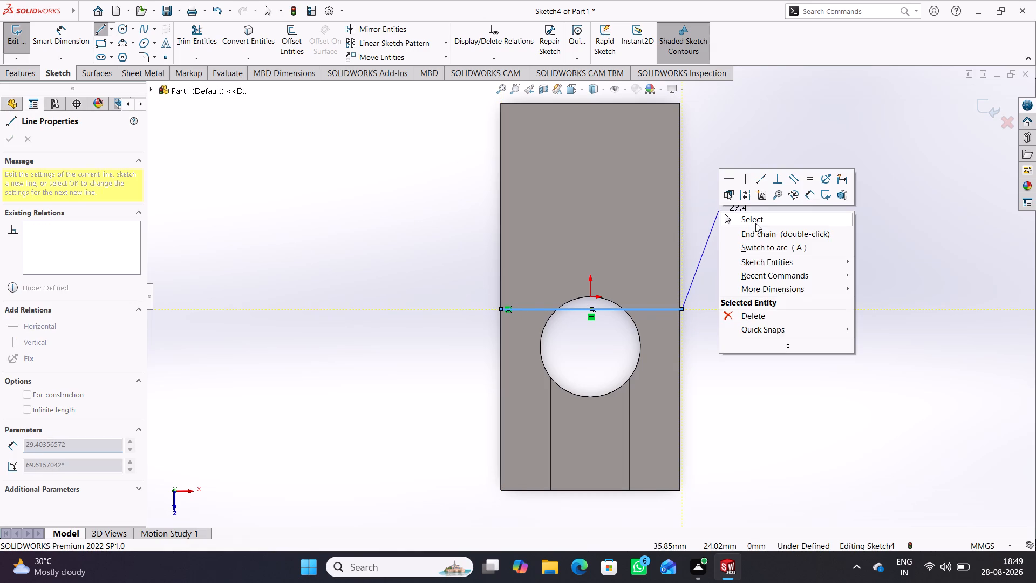
left_click(755, 223)
left_click(373, 212)
Convert the block's two long edges, the circular cut's edge, the two slot side edges and both short edges beside the slot opening into sketch entities.
left_click(245, 36)
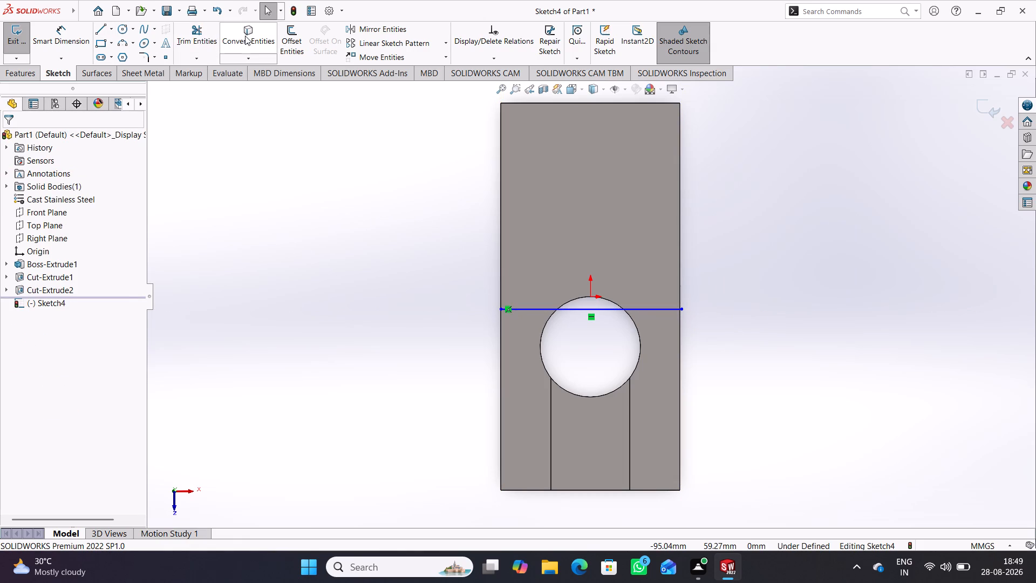
left_click(500, 355)
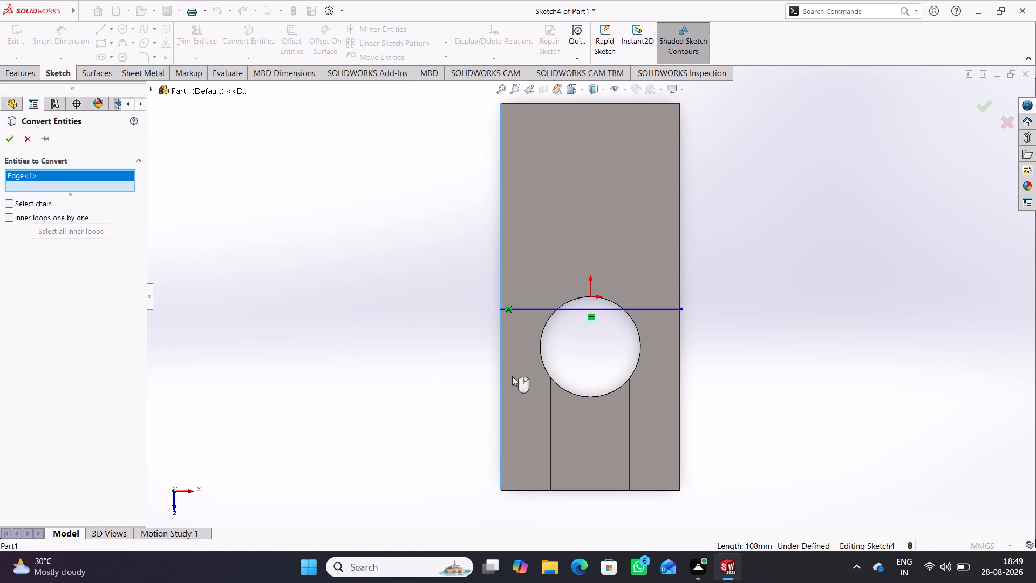
left_click(542, 352)
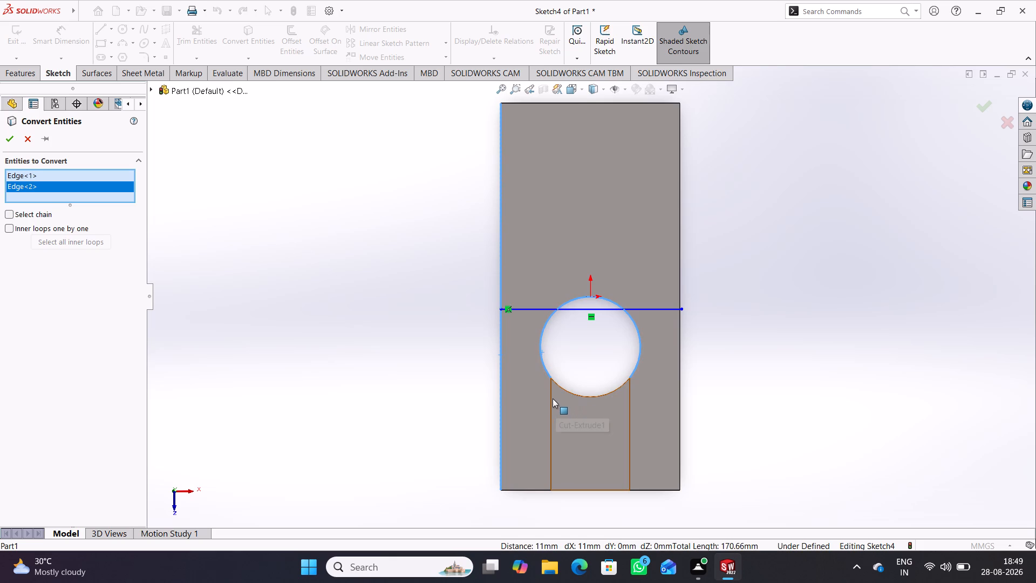
left_click(551, 394)
left_click(630, 406)
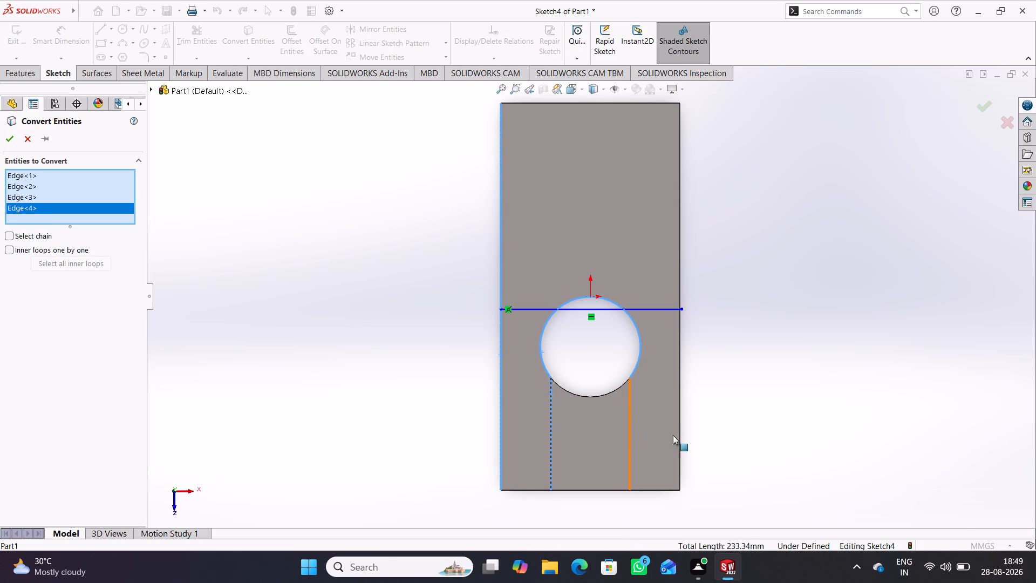
left_click(679, 358)
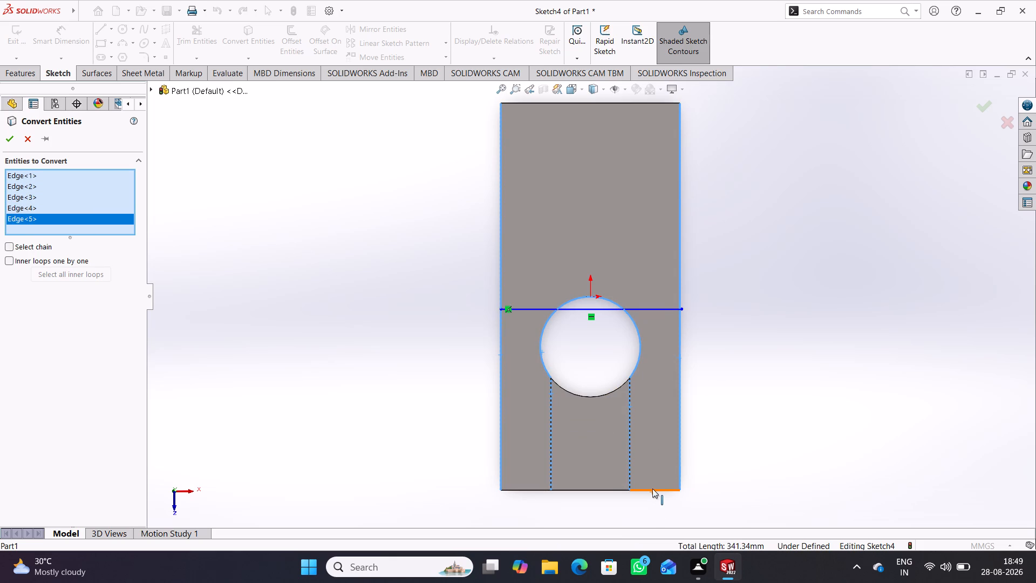
left_click(652, 489)
left_click(519, 490)
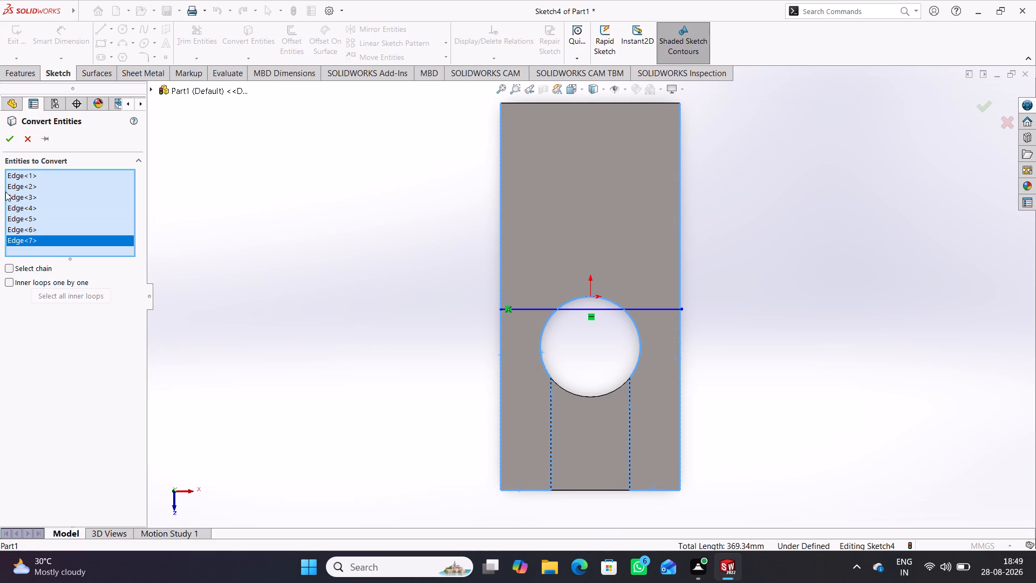
left_click(11, 140)
left_click(352, 333)
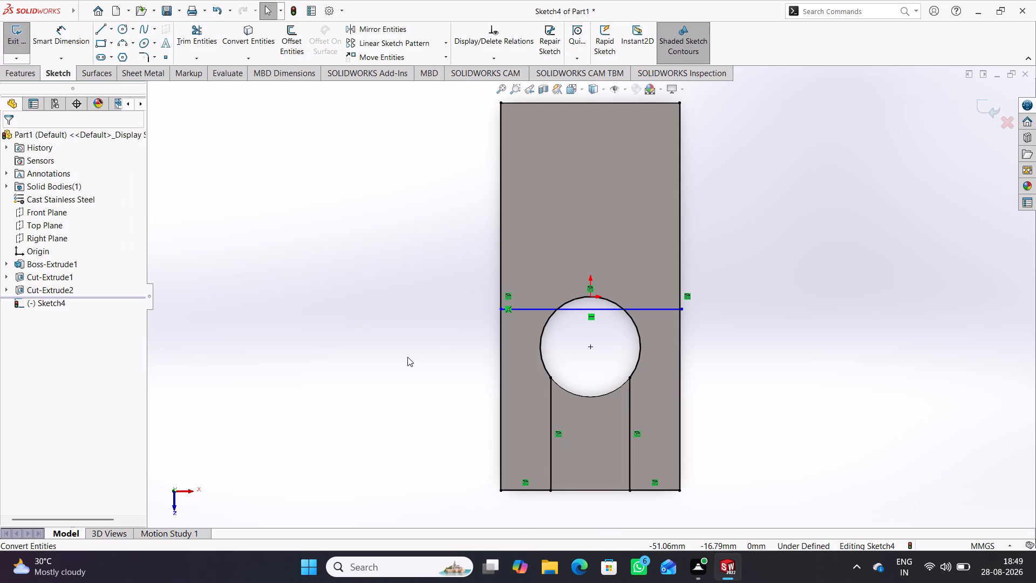
Dimension the distance from the horizontal line's end to the block's corner at the slot opening and set it to 53 mm.
right_click_drag(384, 456, 383, 236)
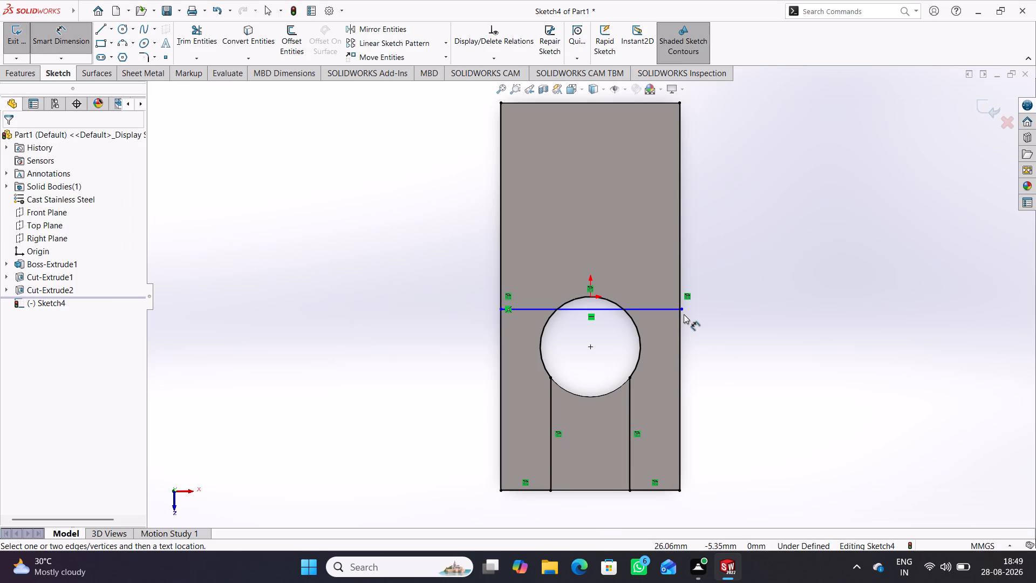
left_click(684, 310)
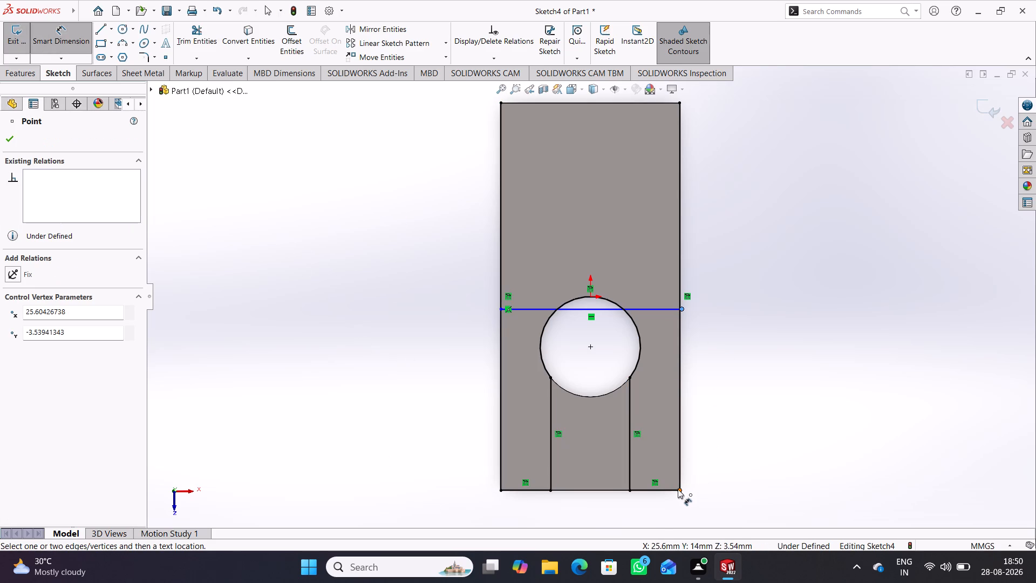
left_click(678, 489)
left_click(713, 399)
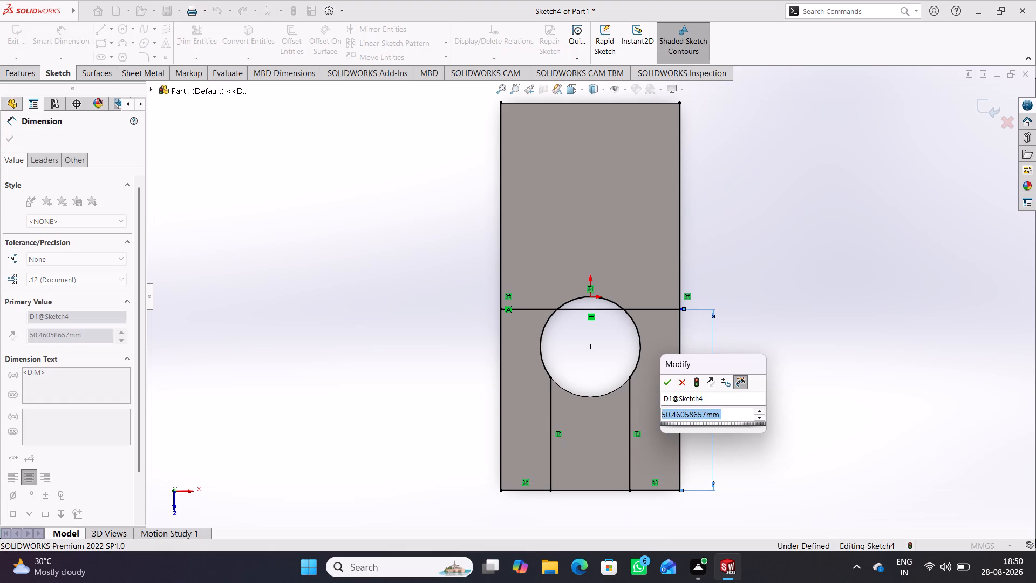
type("53")
key("Return")
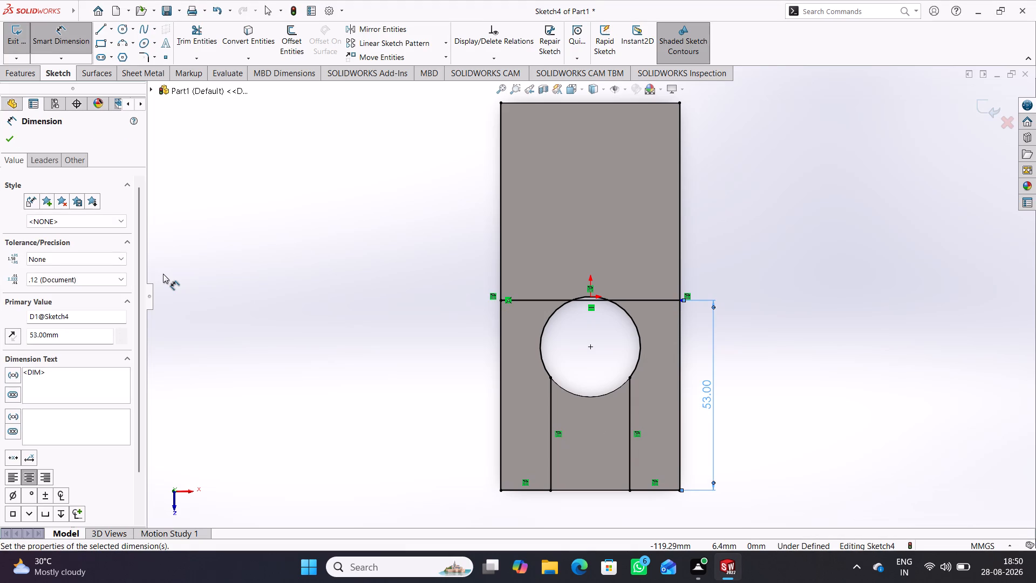
left_click(163, 273)
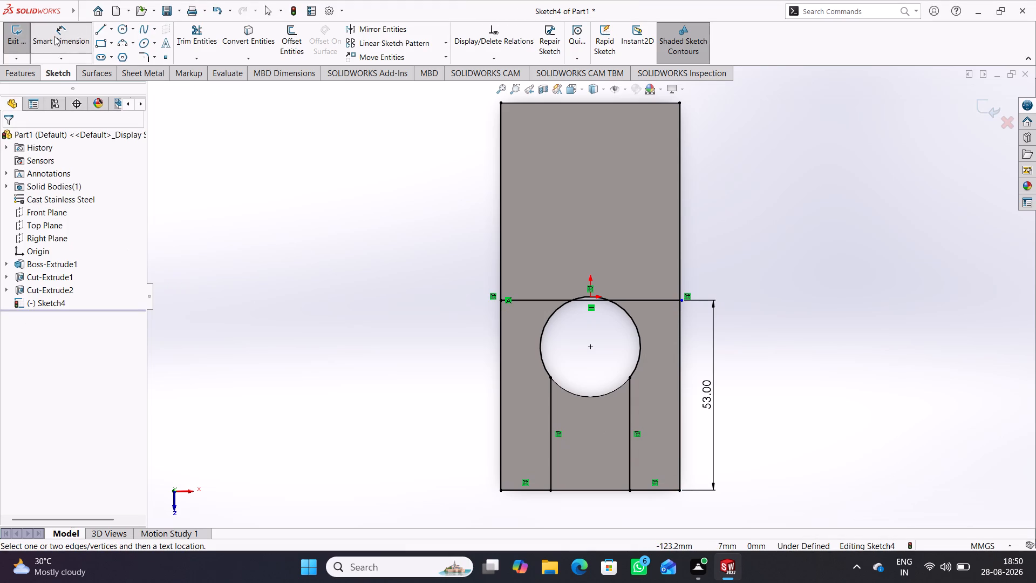
left_click(60, 38)
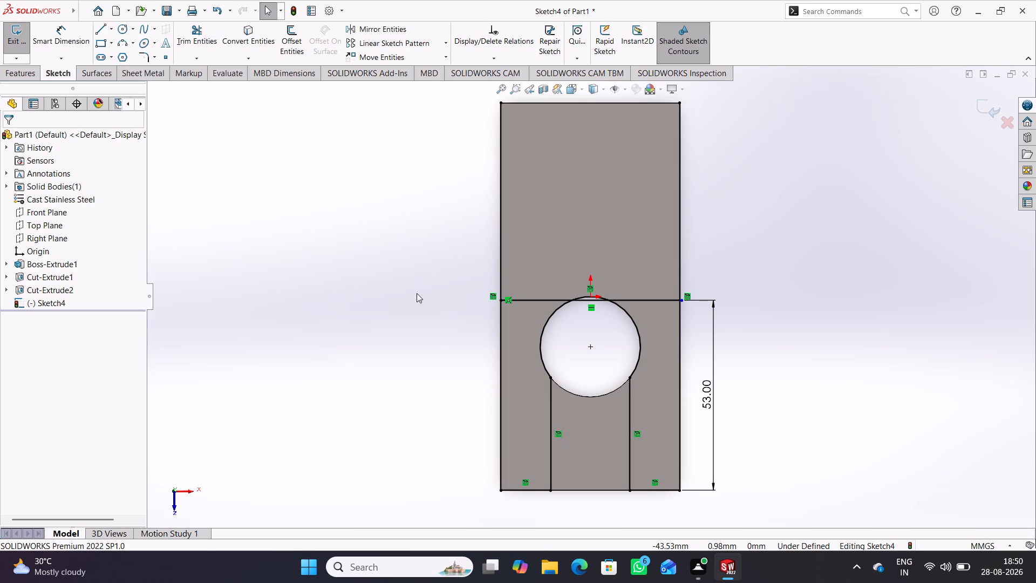
Trim the line inside the circle, the arc beyond the line and both long edges beyond the line, using Trim to closest.
left_click(194, 32)
scroll(631, 462, "down", 2)
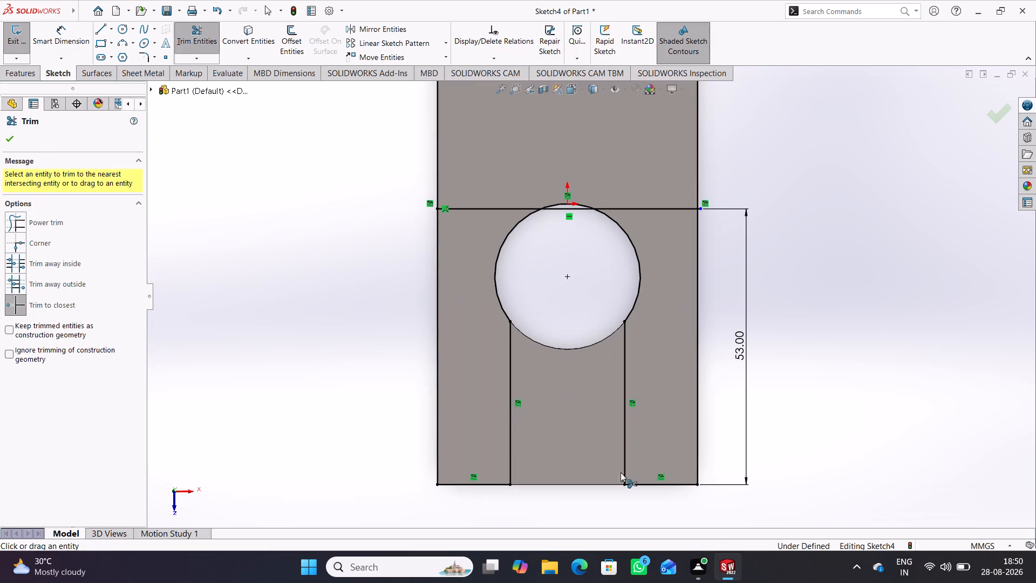
left_click(575, 209)
left_click(575, 205)
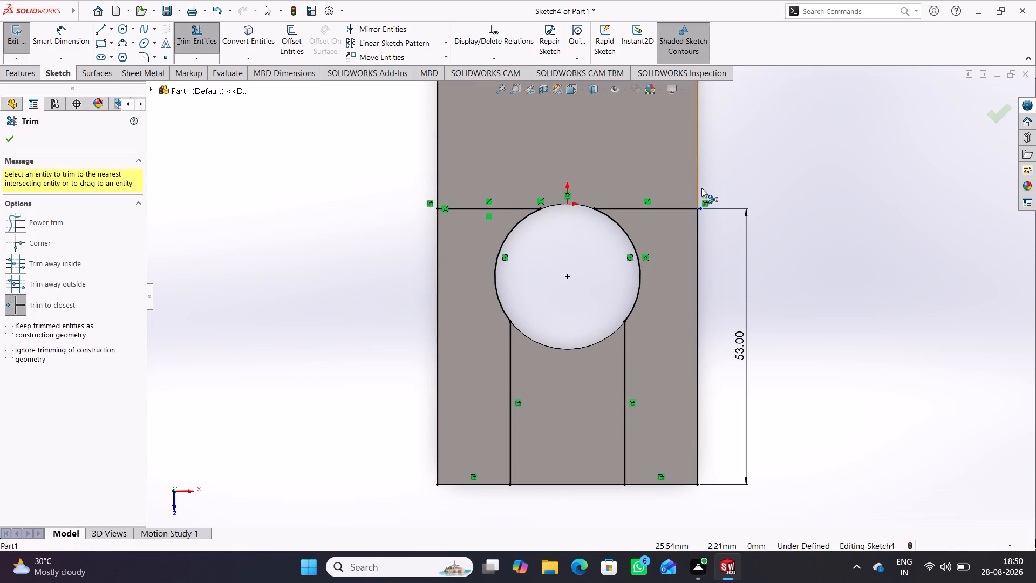
left_click(698, 166)
left_click(435, 157)
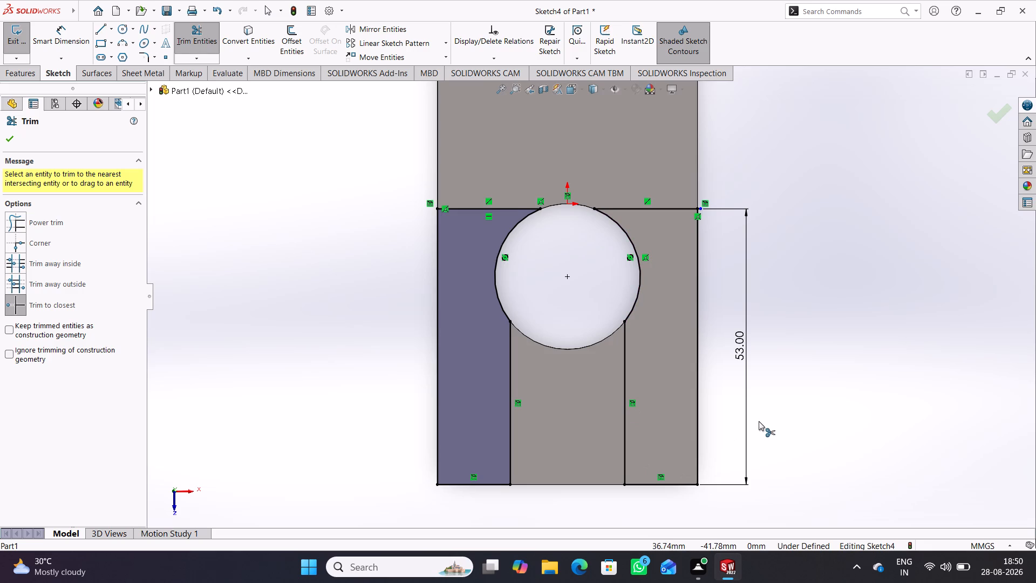
left_click(16, 144)
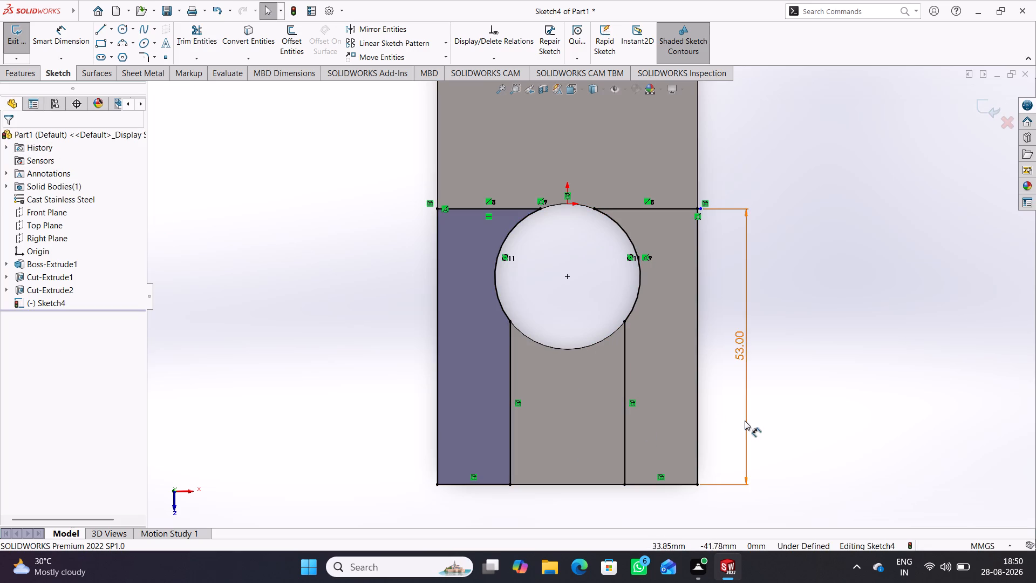
Move the horizontal line's overhanging end onto the corner point at the block's long edge to close the profile, and exit the sketch.
middle_click_drag(745, 421, 749, 352)
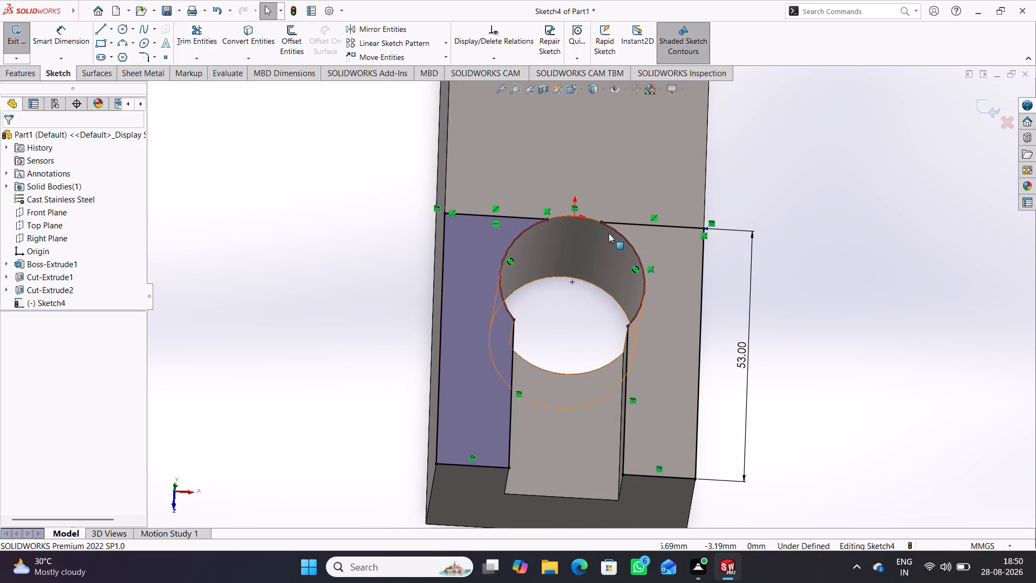
scroll(609, 234, "down", 4)
scroll(609, 235, "up", 4)
scroll(601, 245, "down", 4)
scroll(593, 318, "down", 3)
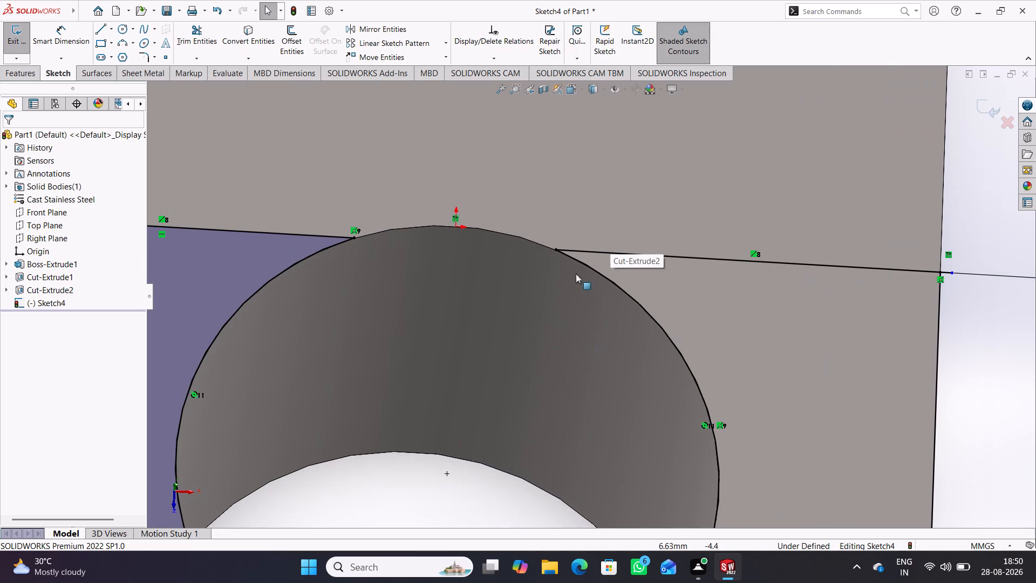
left_click_drag(557, 250, 533, 253)
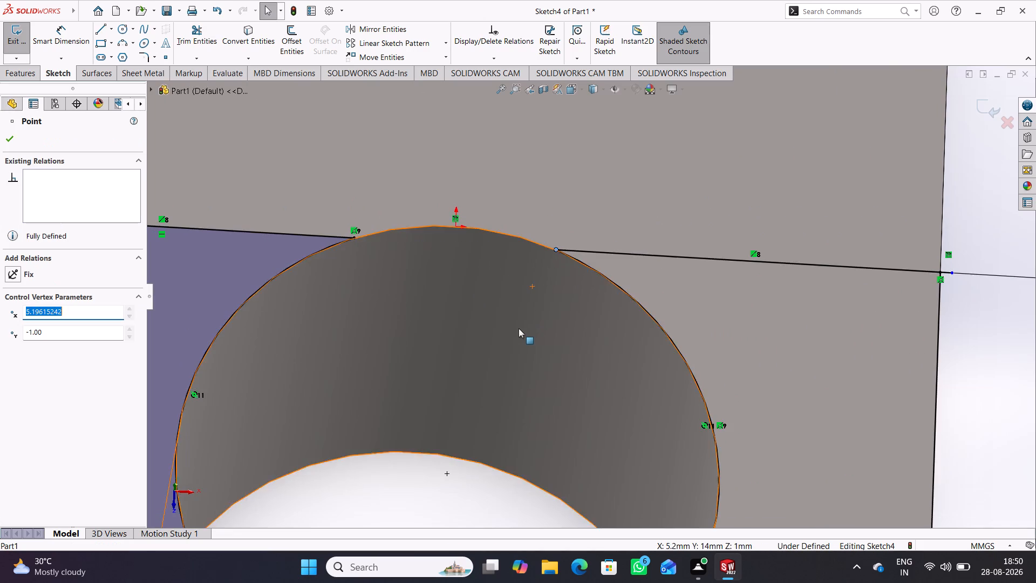
scroll(519, 328, "up", 3)
scroll(519, 408, "up", 5)
left_click(816, 425)
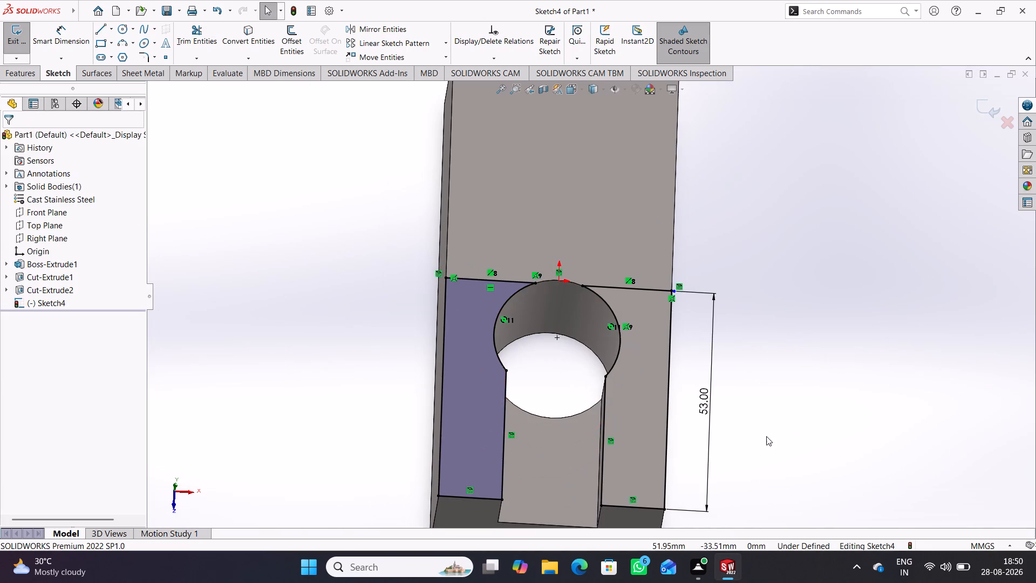
middle_click_drag(568, 365, 536, 297)
scroll(643, 282, "down", 4)
scroll(597, 243, "down", 3)
middle_click_drag(640, 283, 656, 288)
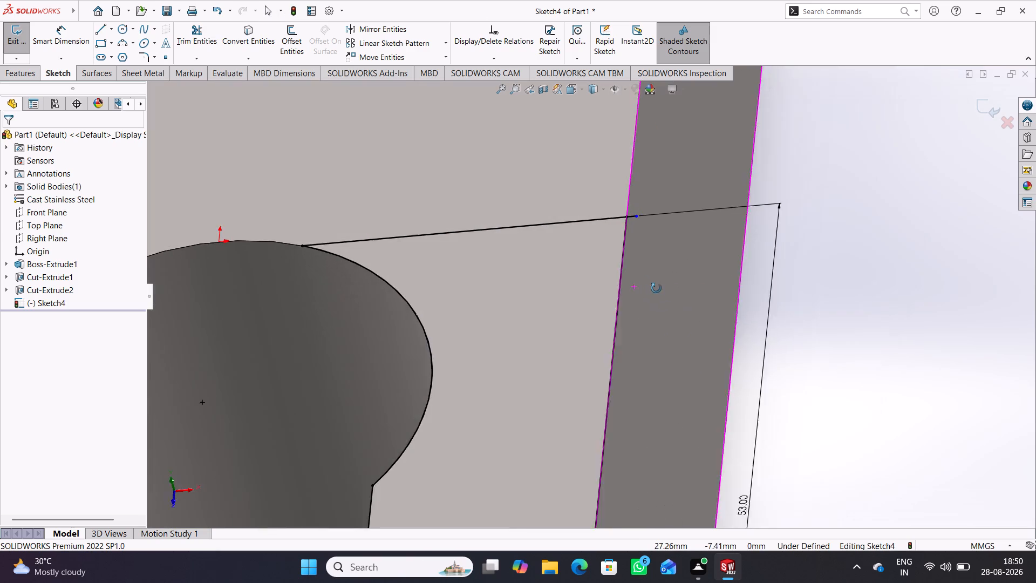
middle_click_drag(656, 288, 667, 334)
left_click_drag(639, 221, 639, 221)
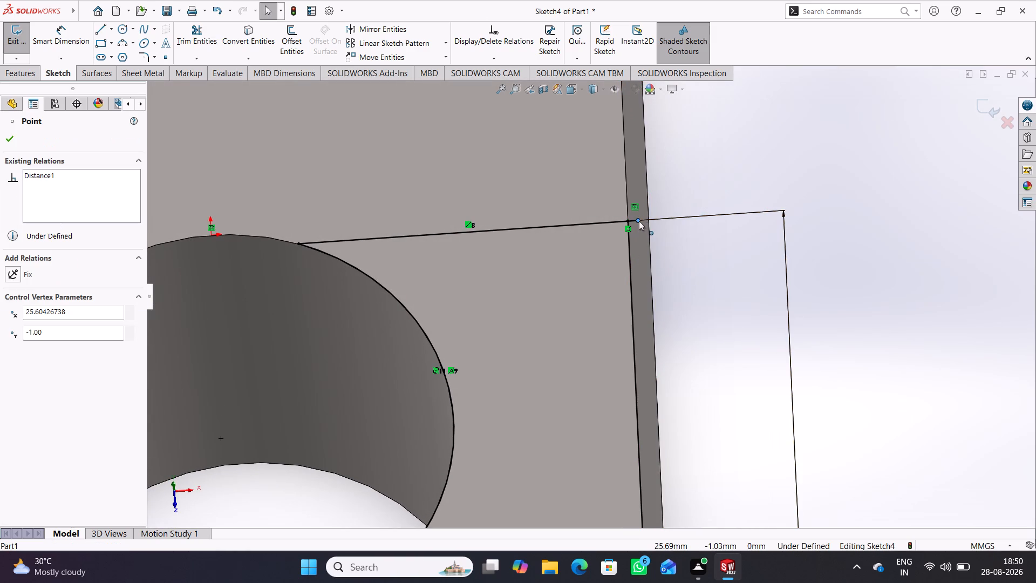
left_click_drag(639, 221, 631, 221)
left_click(722, 265)
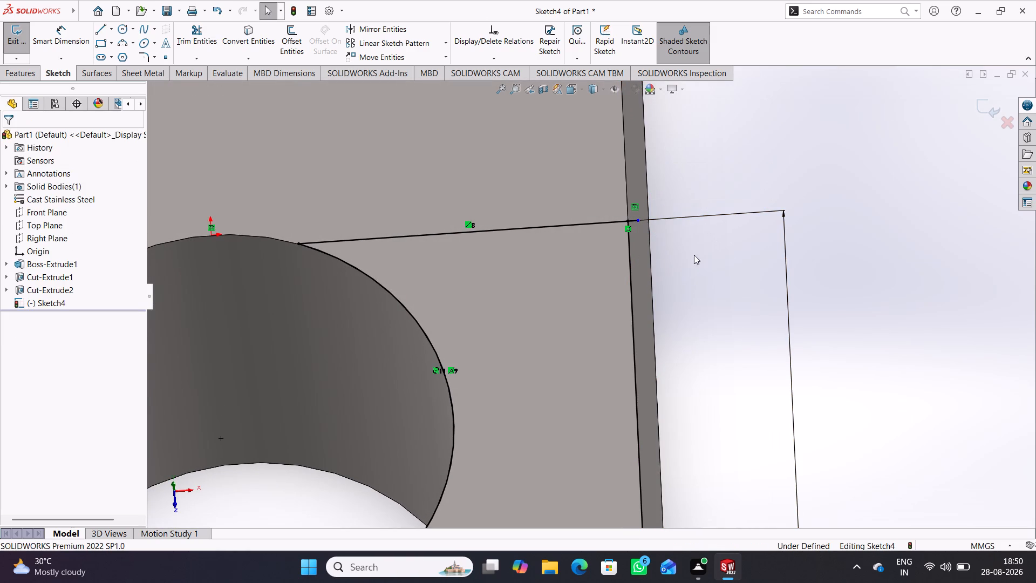
left_click_drag(640, 221, 628, 218)
left_click(708, 268)
scroll(711, 317, "up", 3)
scroll(679, 359, "up", 4)
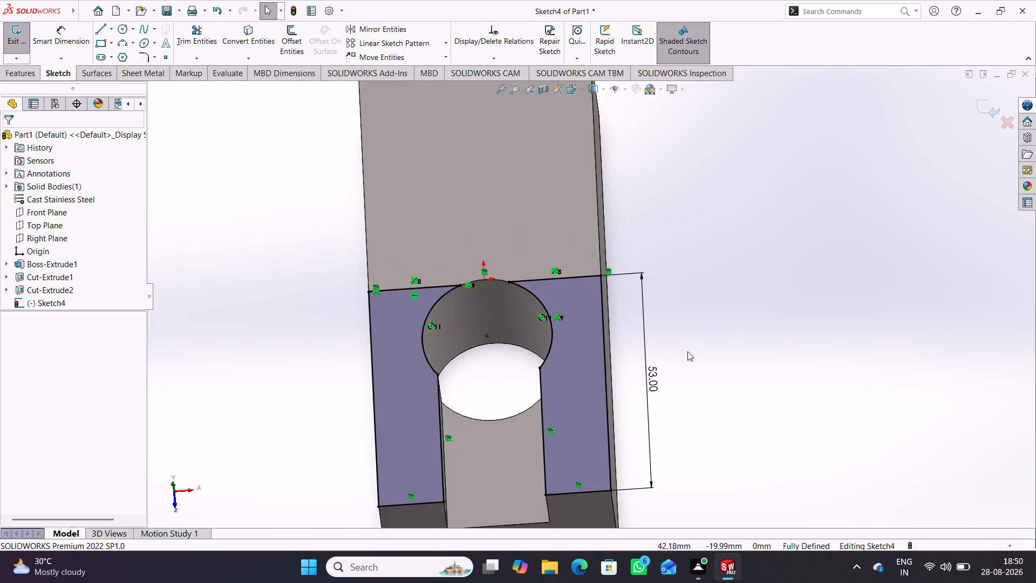
scroll(687, 351, "up", 3)
middle_click_drag(739, 397, 743, 387)
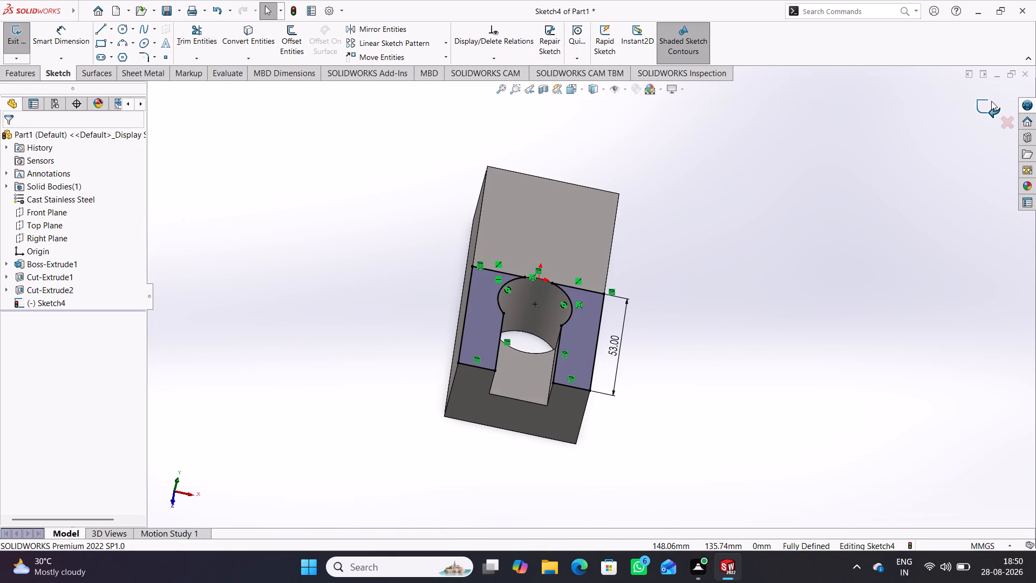
left_click(995, 99)
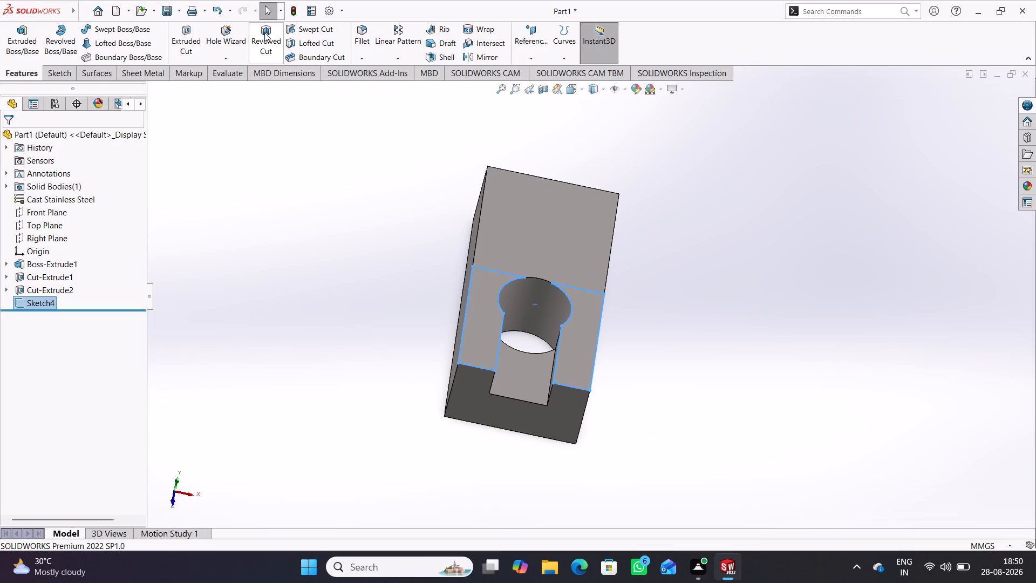
Extrude-cut the closed profile around the slot and circular cut to a Blind depth of 6 mm.
left_click(187, 42)
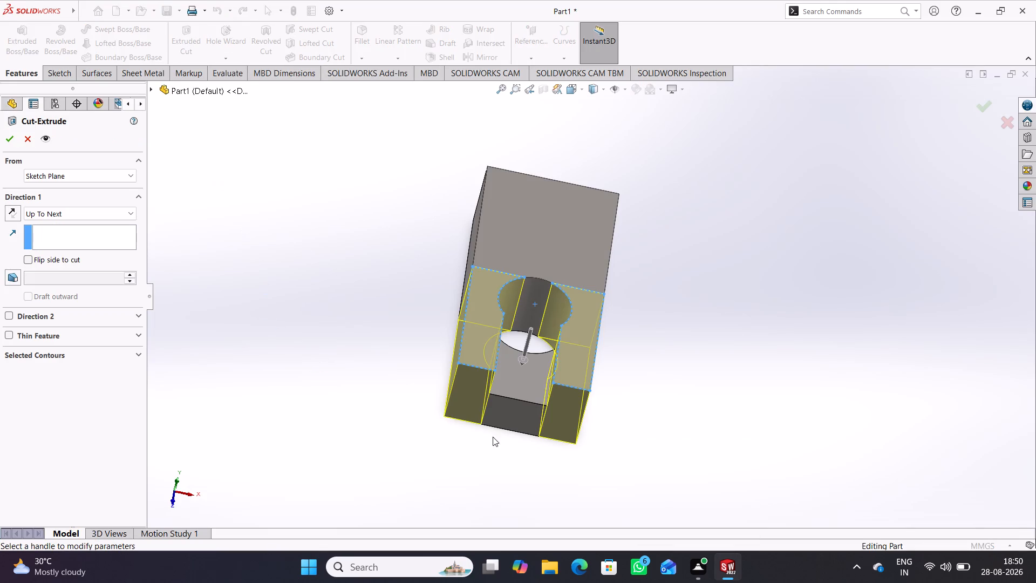
middle_click_drag(378, 483, 326, 403)
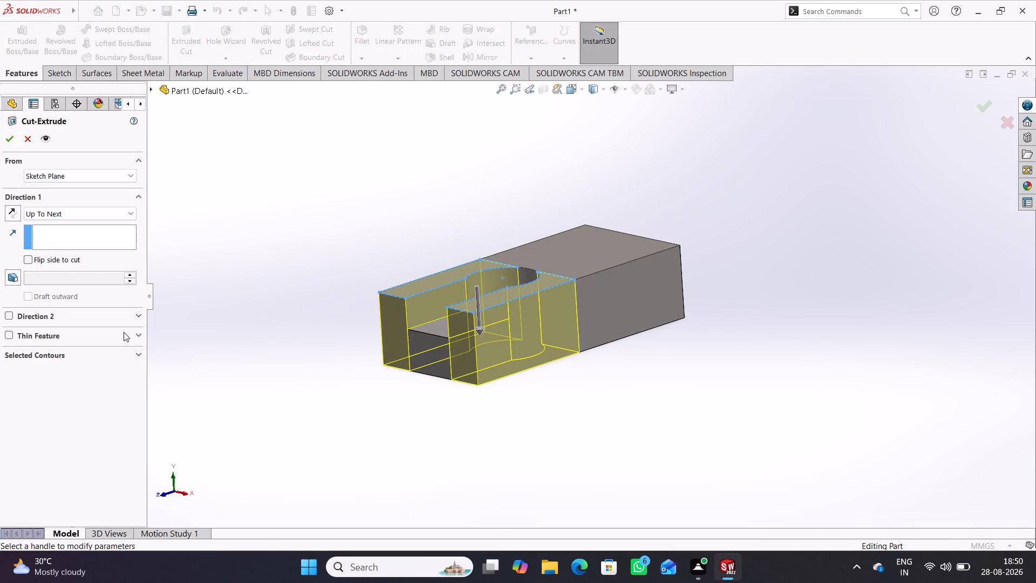
left_click(133, 211)
left_click(69, 224)
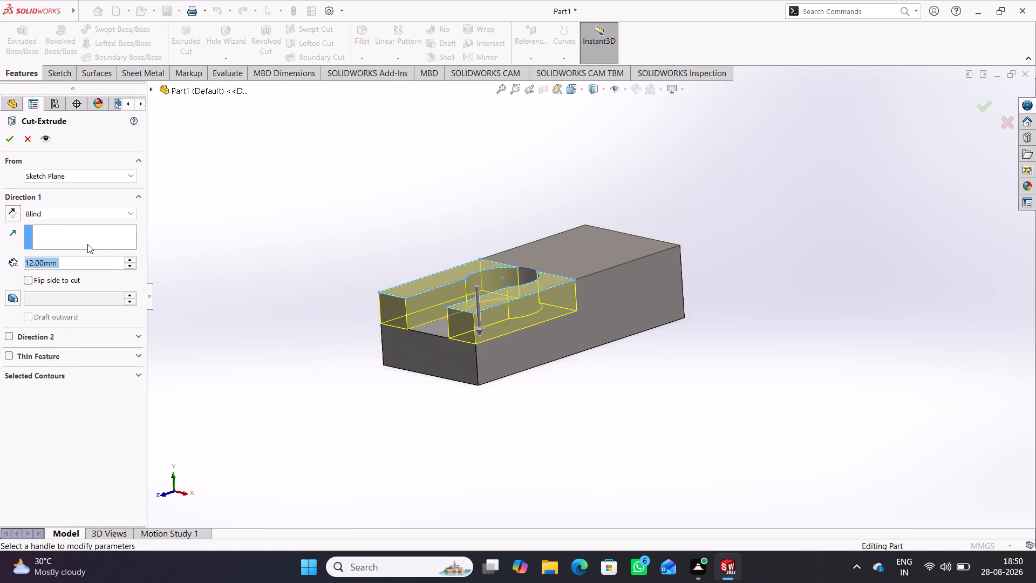
key("6")
key("Return")
key("Return")
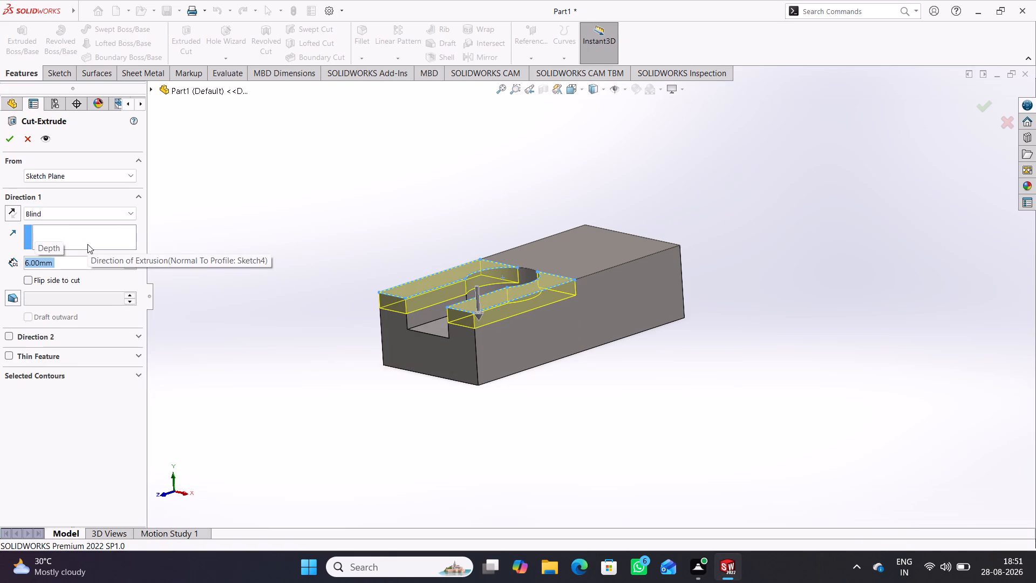
left_click(300, 282)
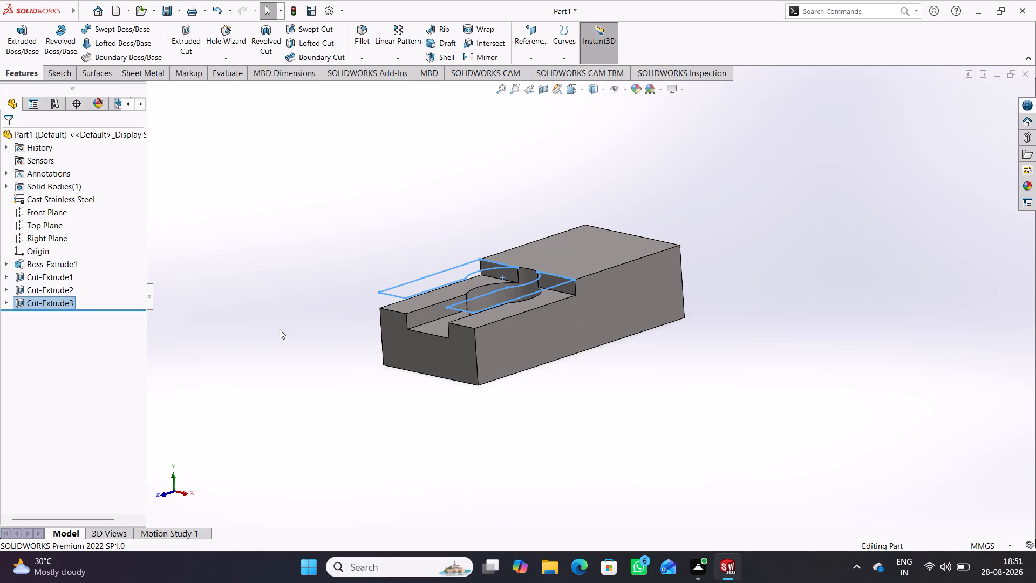
Start a sketch on the raised top face and draw a 180° centerpoint arc about the origin, about 36 mm in radius, bulging away from the hole.
middle_click_drag(280, 329, 267, 396)
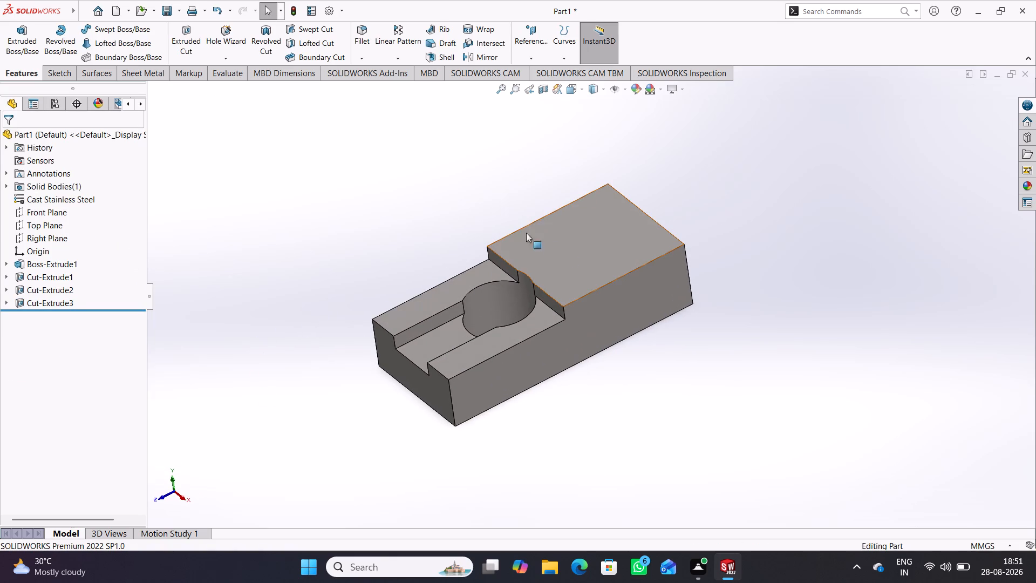
left_click(564, 250)
left_click(612, 218)
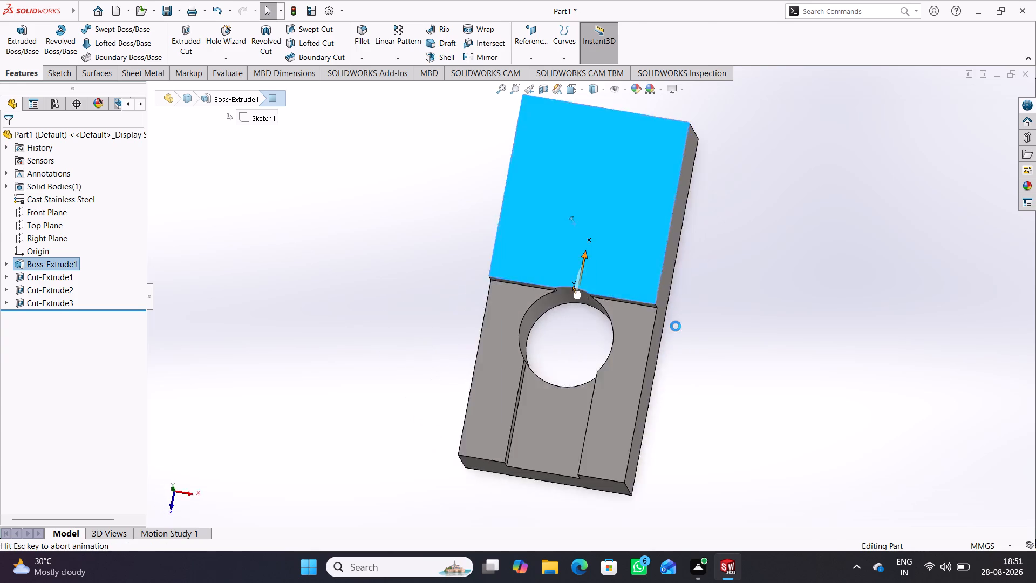
left_click(746, 297)
scroll(714, 243, "up", 2)
scroll(608, 117, "up", 1)
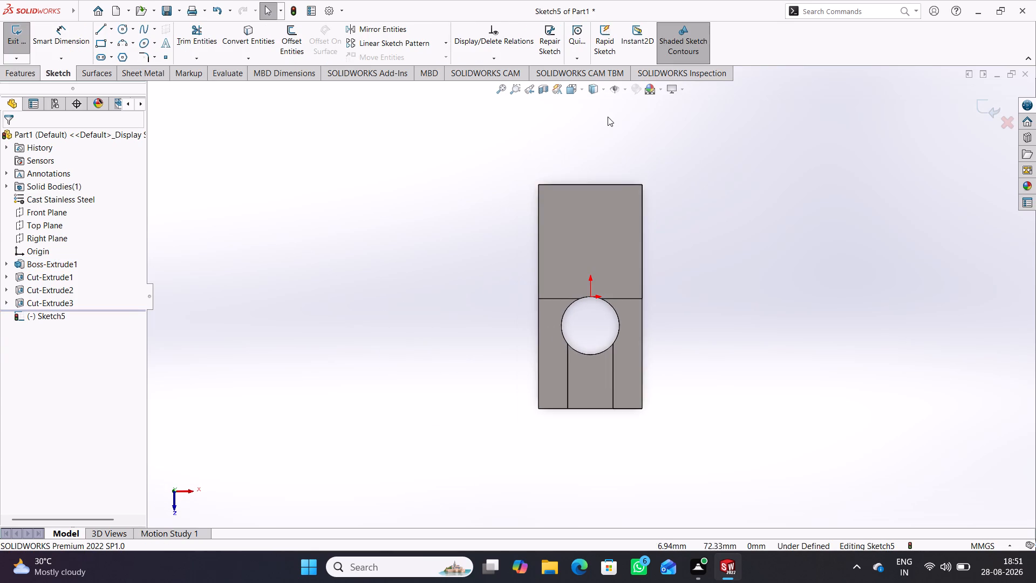
scroll(611, 130, "down", 3)
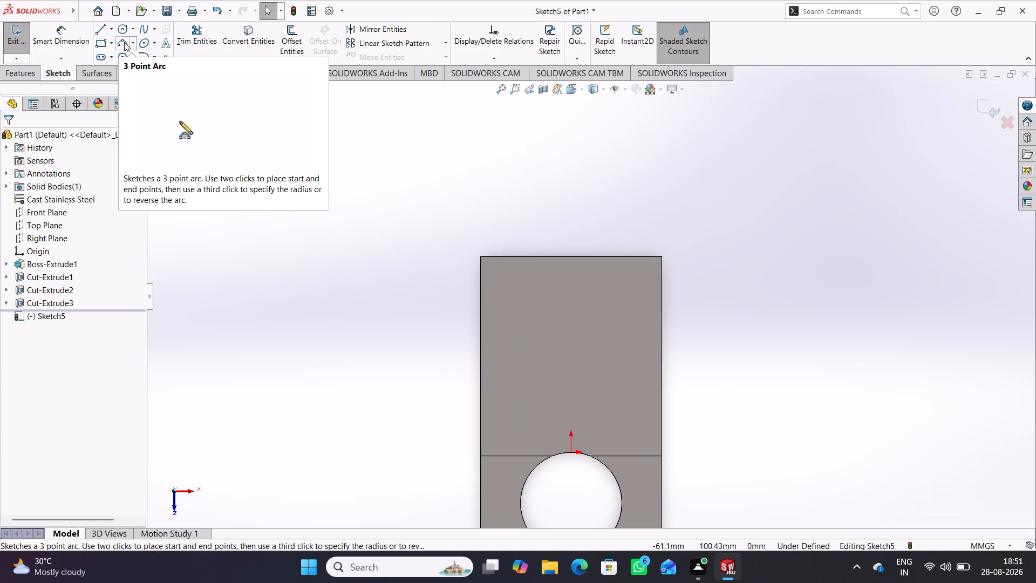
left_click(121, 41)
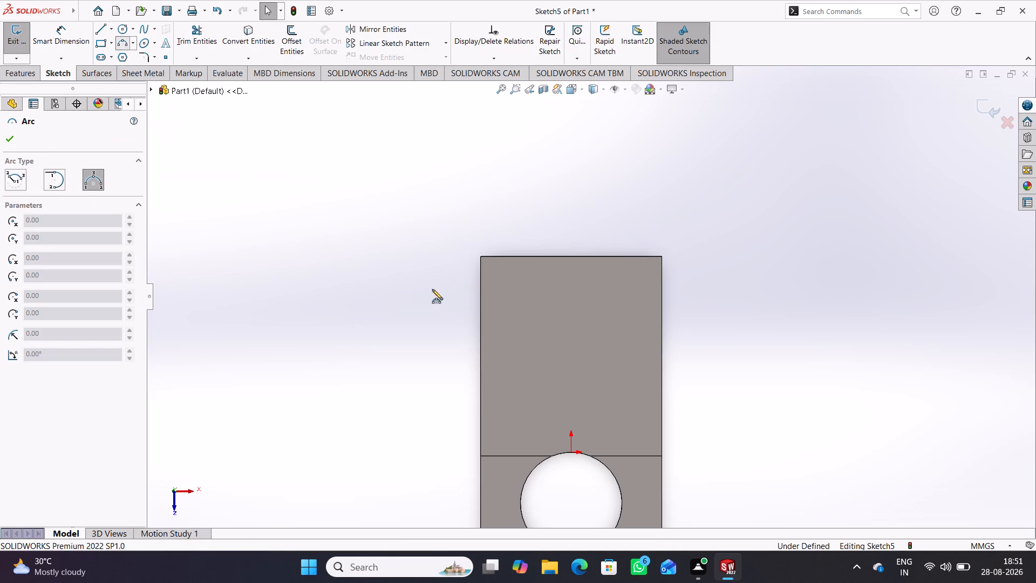
left_click(133, 42)
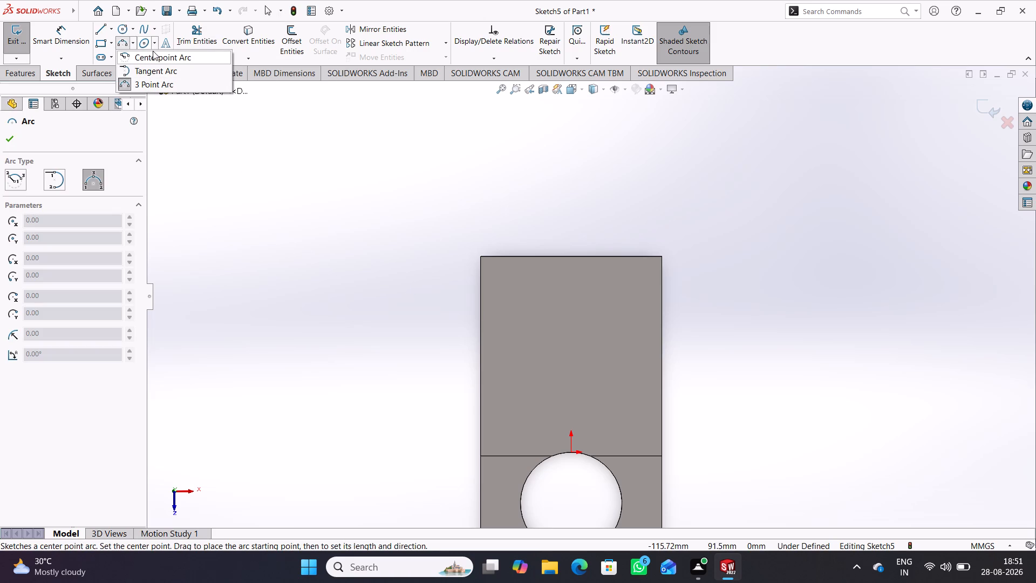
left_click(153, 57)
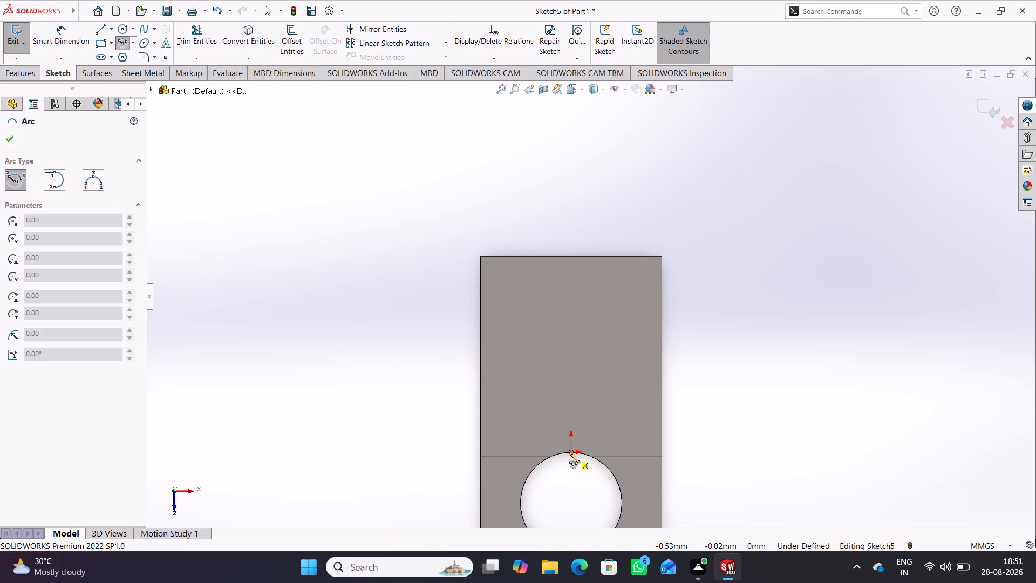
left_click(569, 452)
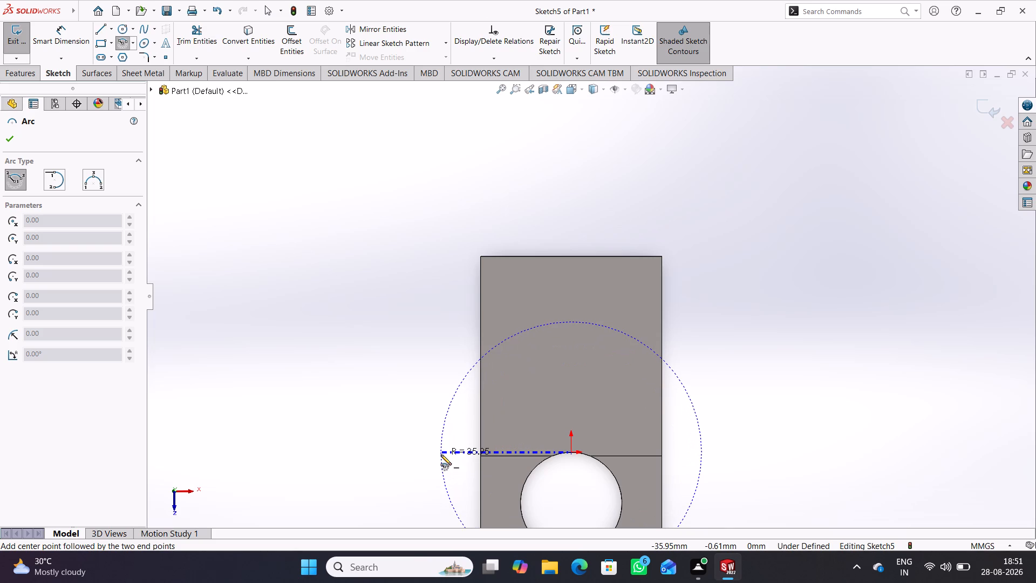
left_click(441, 455)
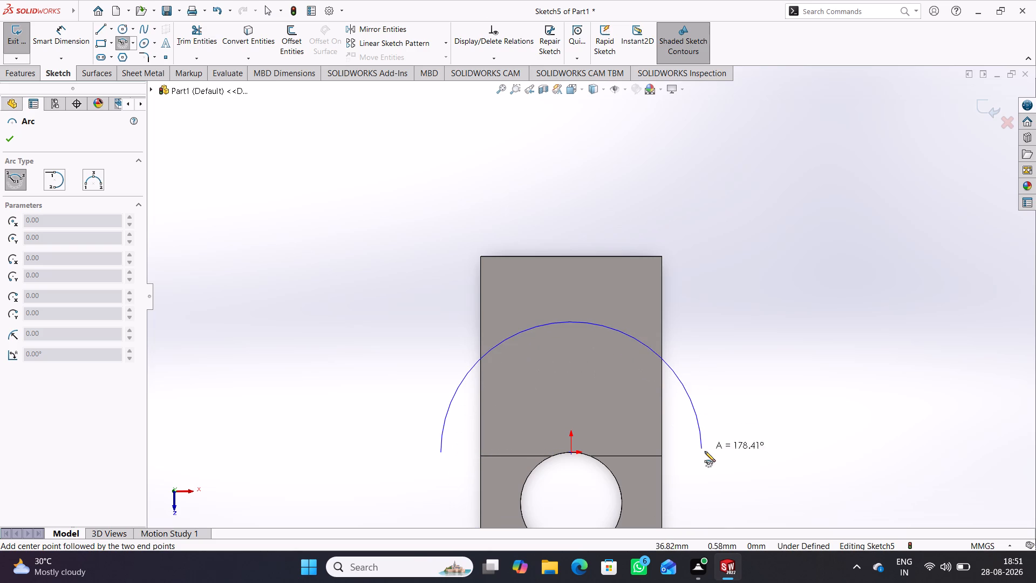
left_click(705, 451)
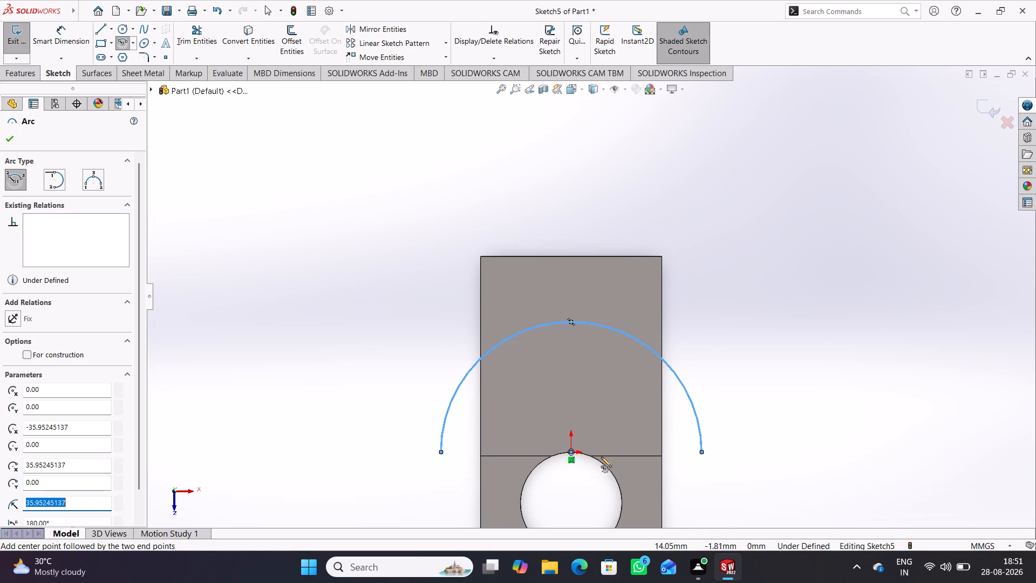
Draw a second, larger 180° centerpoint arc about the origin, about 58.6 mm in radius, outside the first arc.
left_click(569, 451)
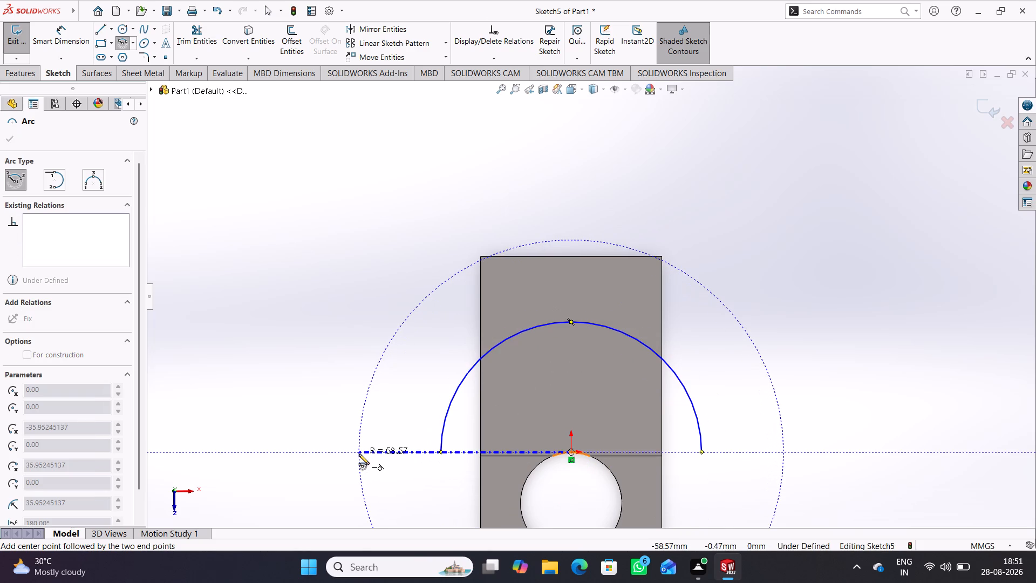
left_click(359, 454)
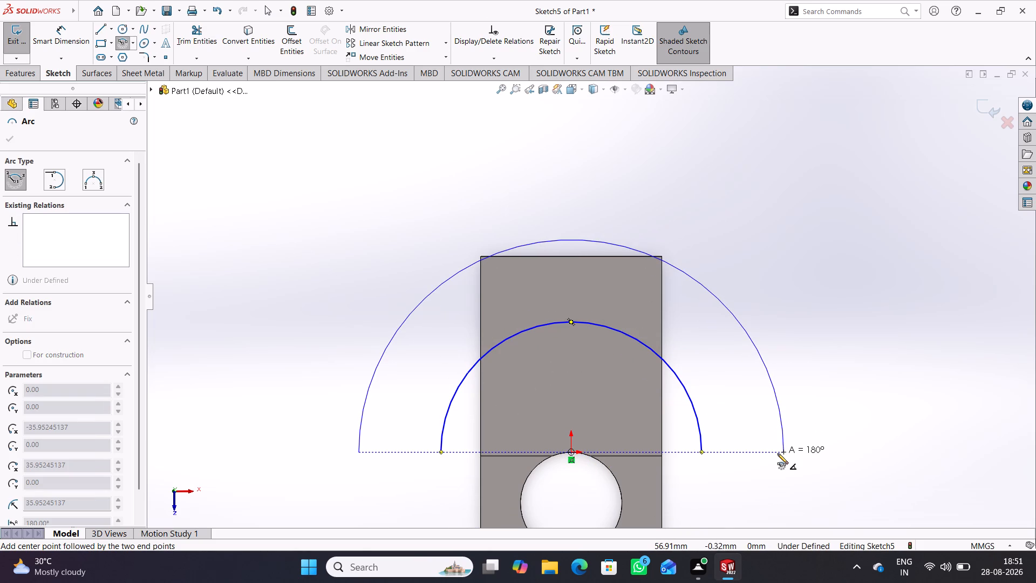
left_click(778, 453)
left_click(126, 44)
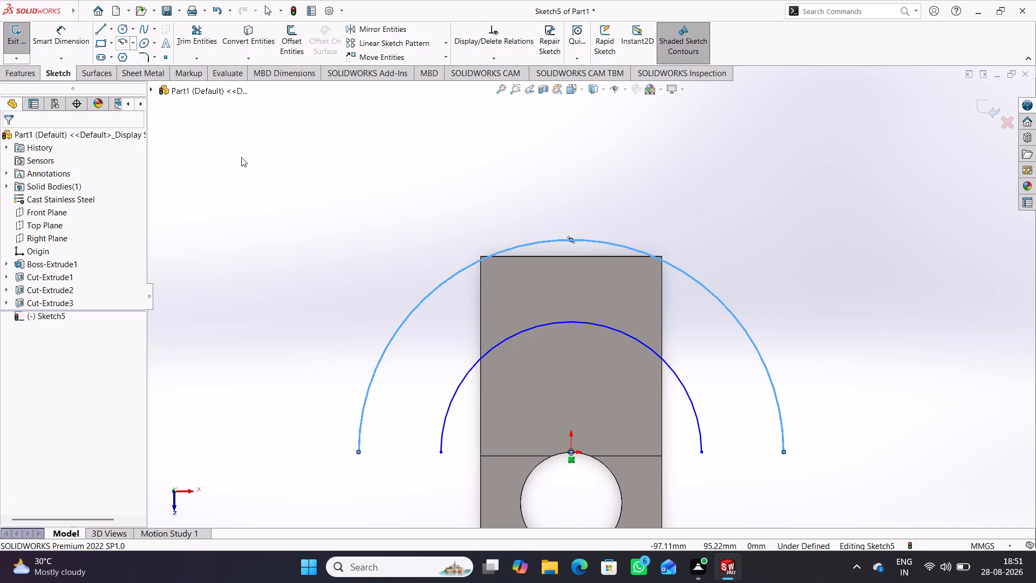
left_click(751, 231)
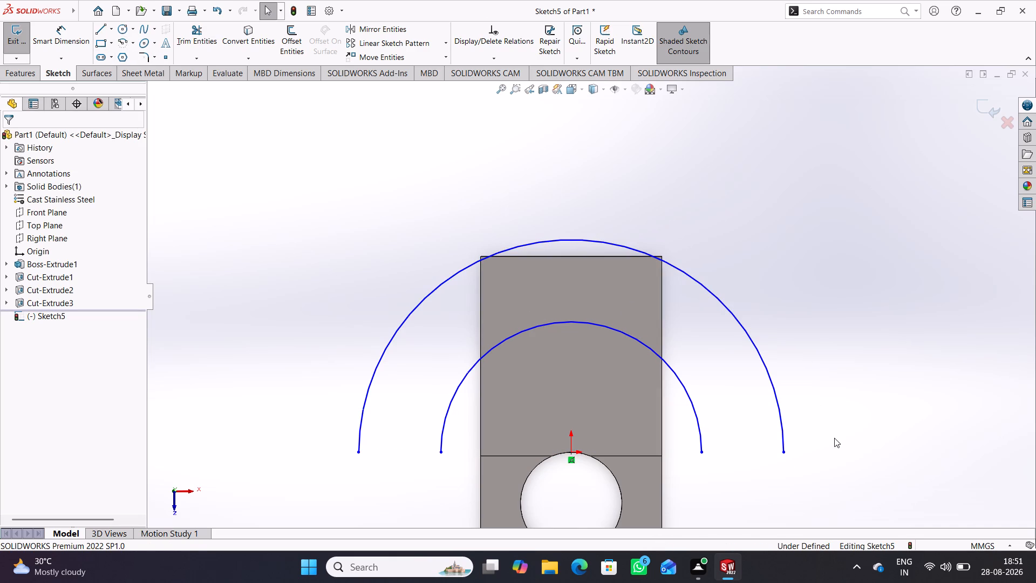
Dimension the inner arc's radius as 40 mm and the outer arc's radius as 60 mm.
right_click_drag(835, 439, 799, 201)
left_click(603, 326)
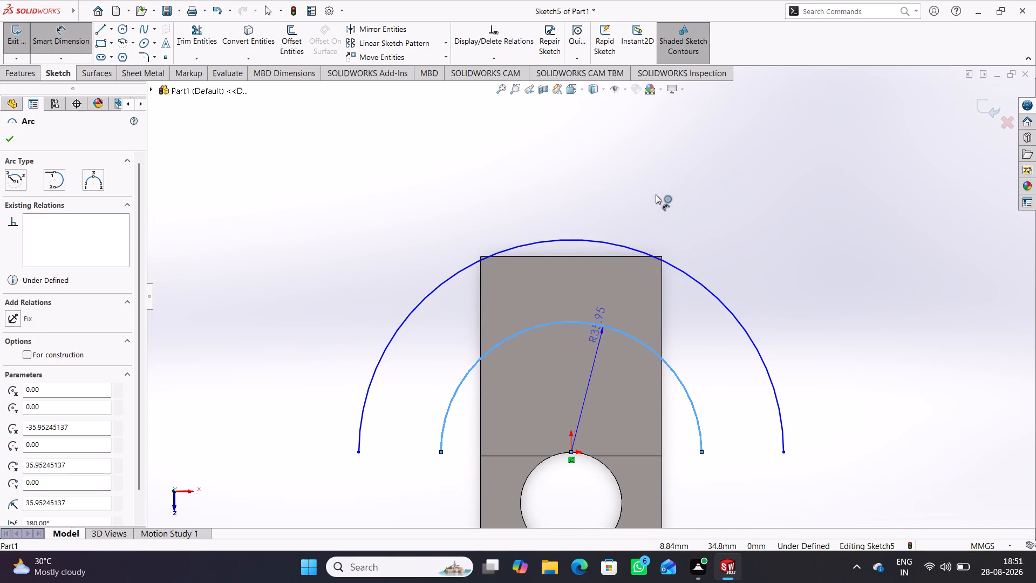
left_click(651, 185)
type("40")
key("Return")
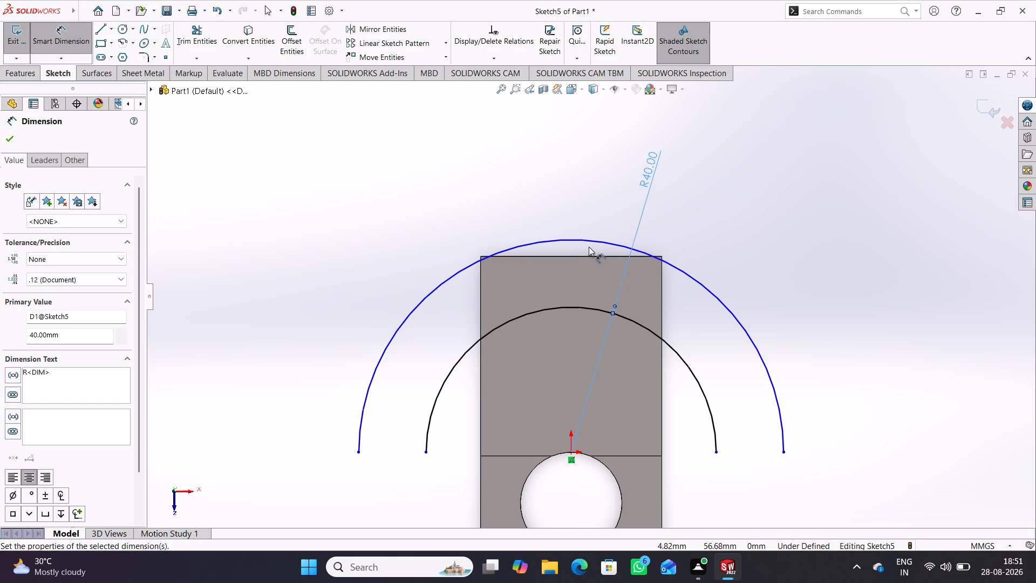
left_click(589, 239)
left_click(572, 181)
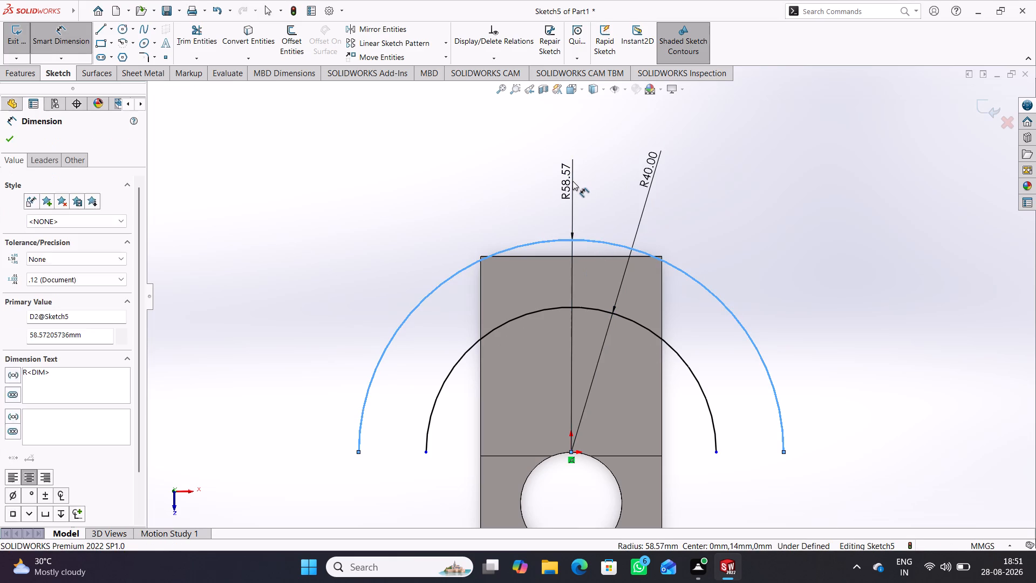
type("60")
key("Return")
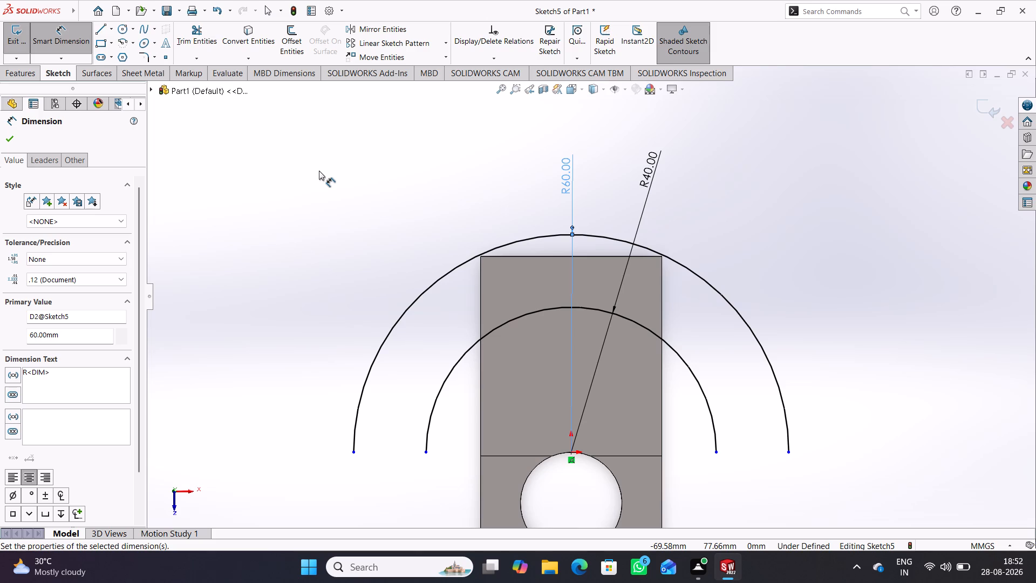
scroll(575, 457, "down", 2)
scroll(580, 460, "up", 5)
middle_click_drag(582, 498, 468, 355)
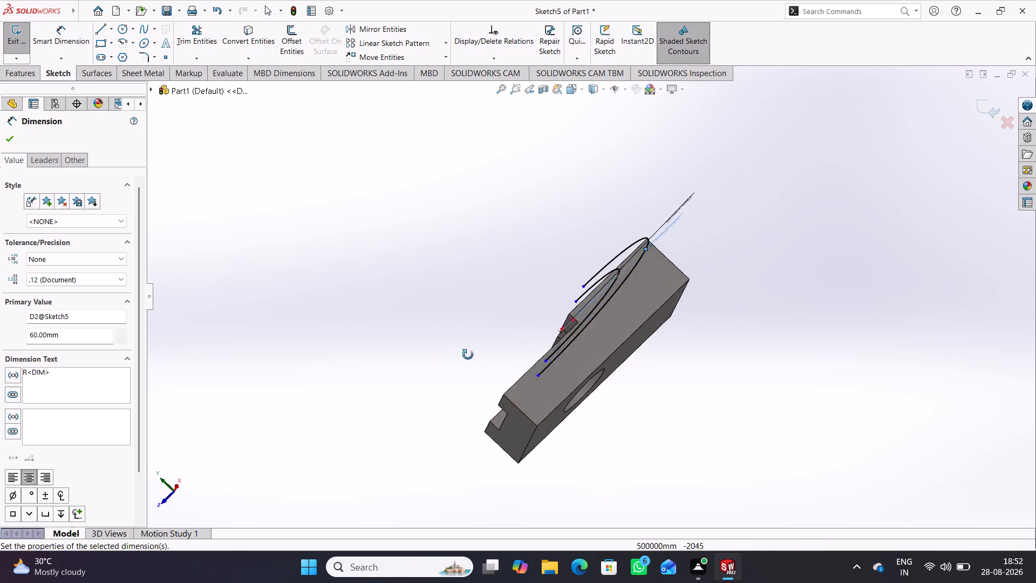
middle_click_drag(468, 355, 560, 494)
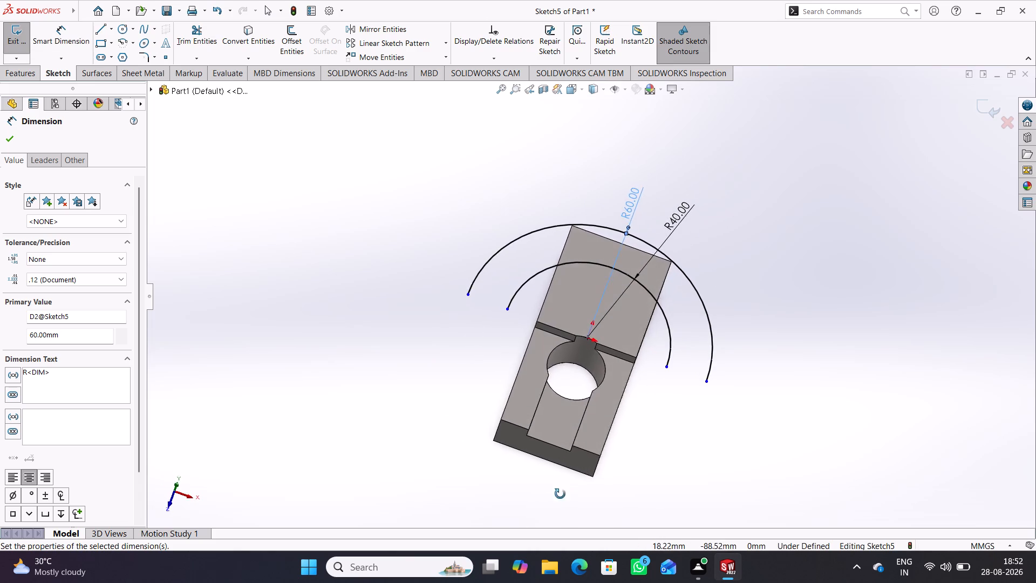
Exit the arc sketch and inspect the dimensions in the base extrusion's sketch and the first cut's slot sketch.
middle_click_drag(560, 494, 527, 463)
left_click(983, 111)
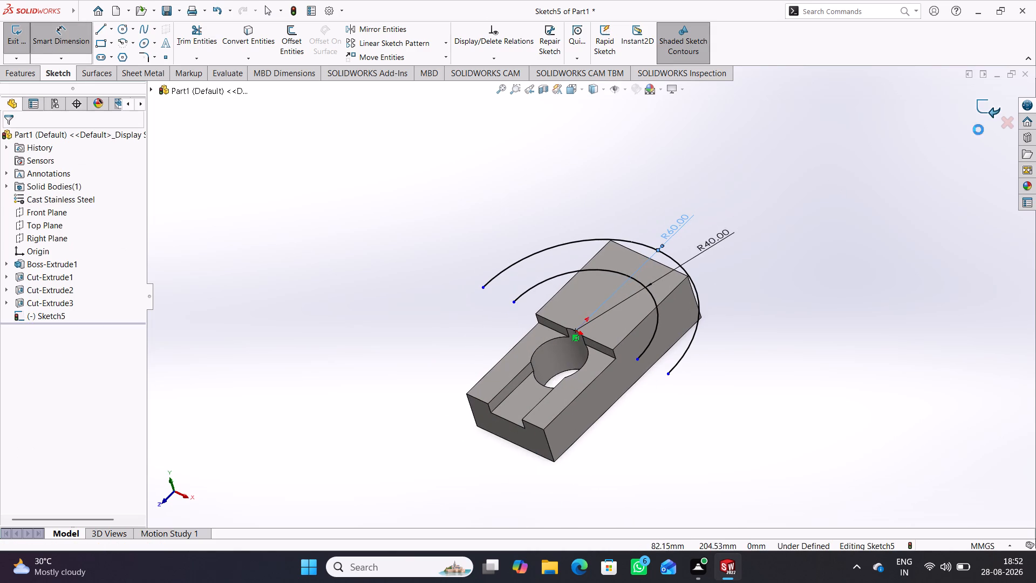
middle_click_drag(396, 356, 366, 338)
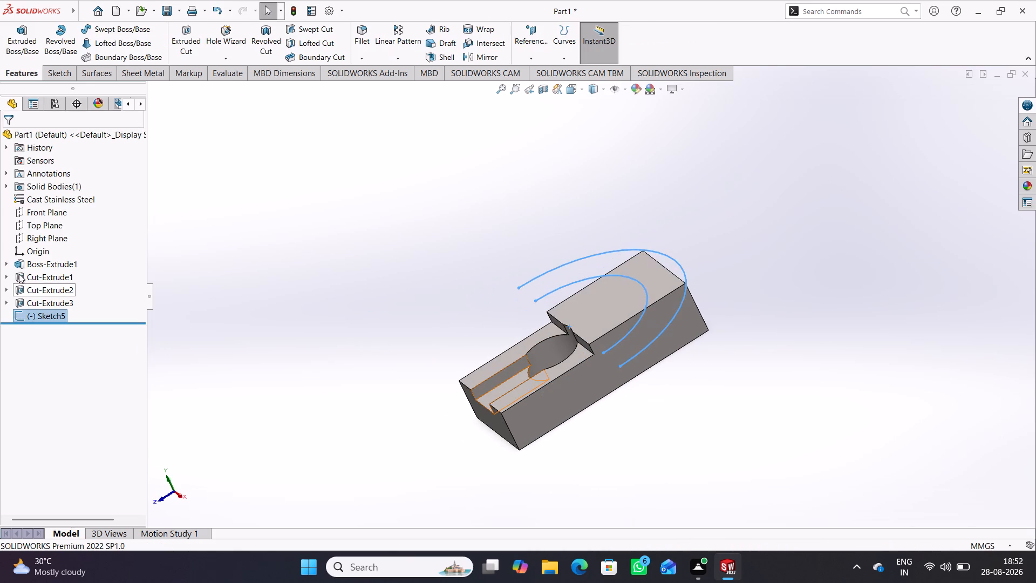
left_click(9, 263)
left_click(38, 273)
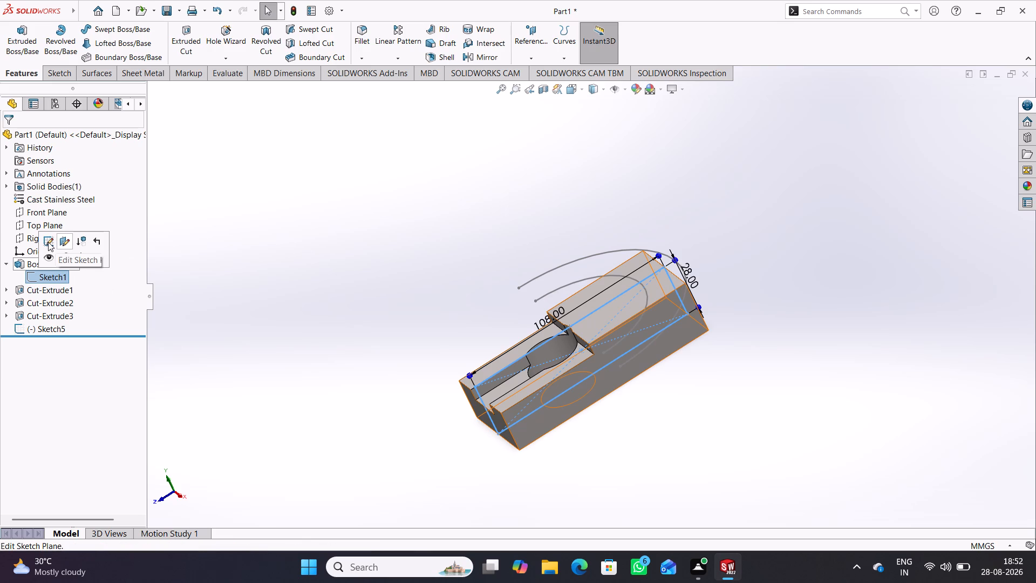
left_click(48, 242)
scroll(588, 284, "up", 3)
scroll(590, 280, "down", 6)
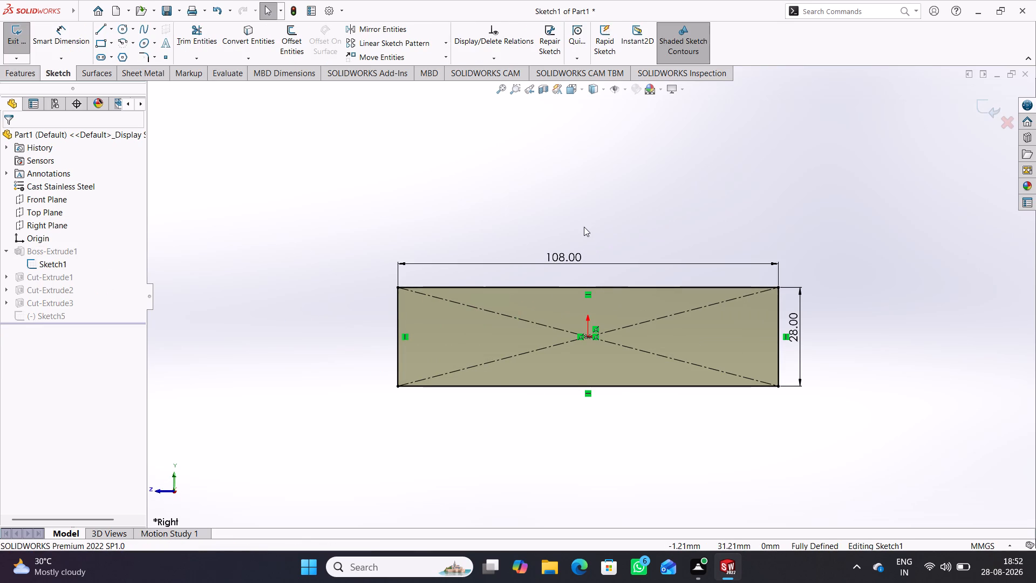
left_click(993, 101)
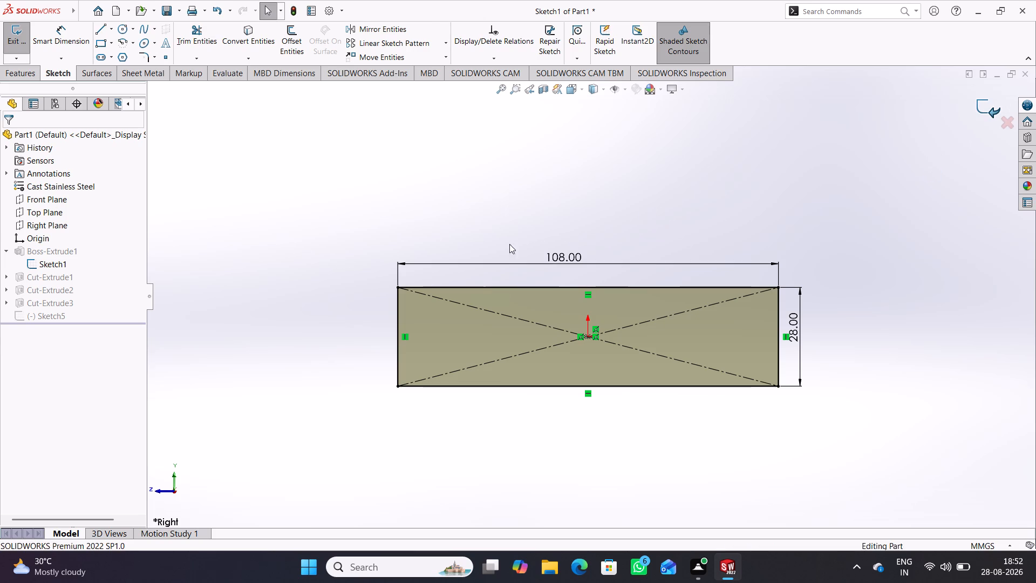
middle_click_drag(307, 314, 339, 397)
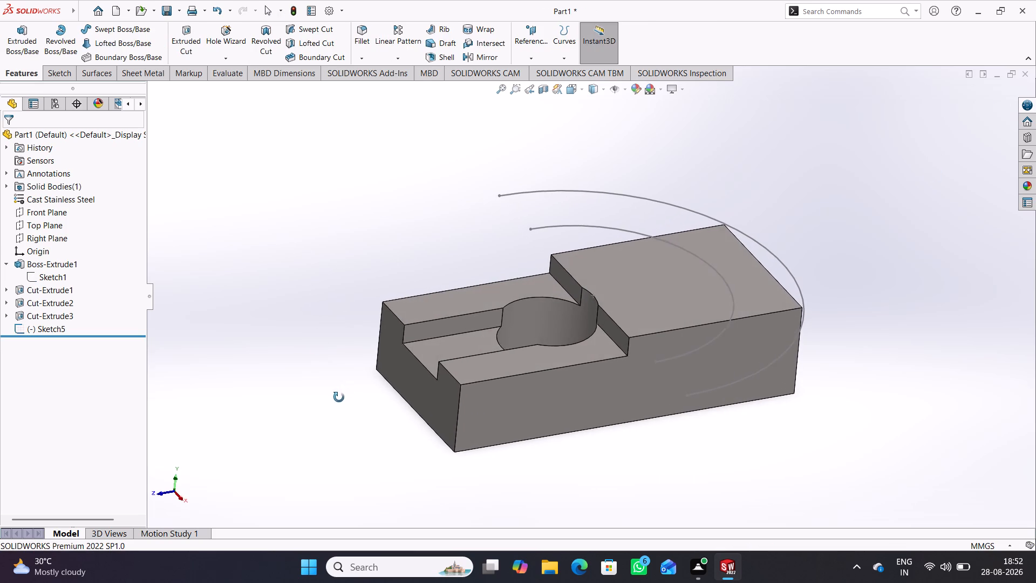
middle_click_drag(339, 397, 338, 399)
left_click(7, 289)
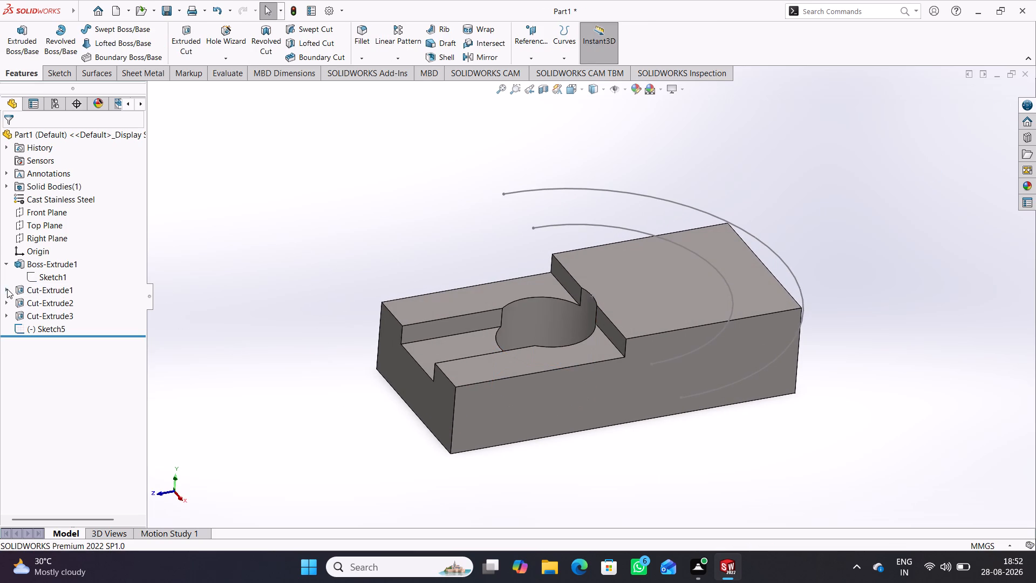
left_click(46, 300)
left_click(54, 268)
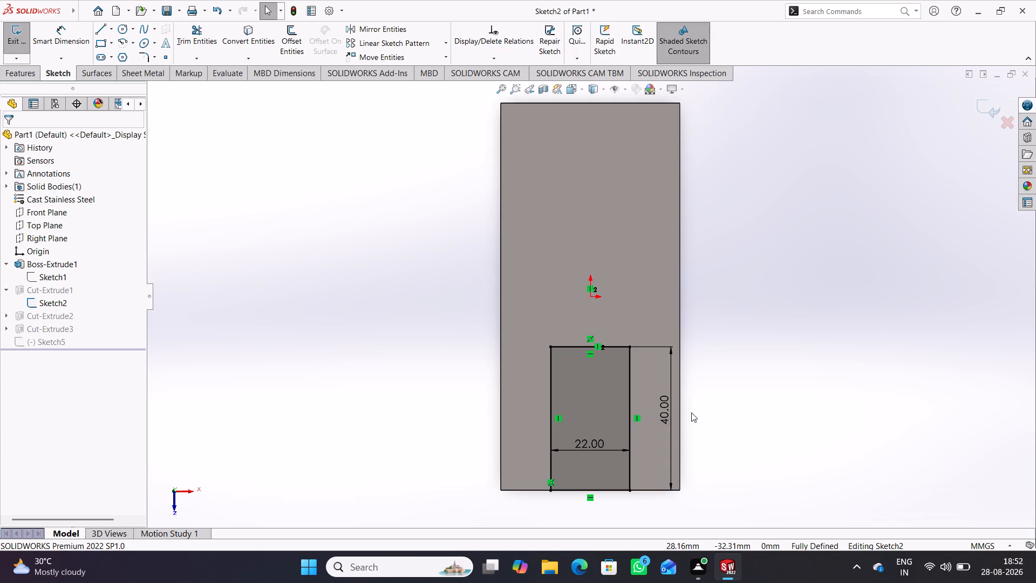
left_click(977, 105)
middle_click_drag(402, 413, 353, 379)
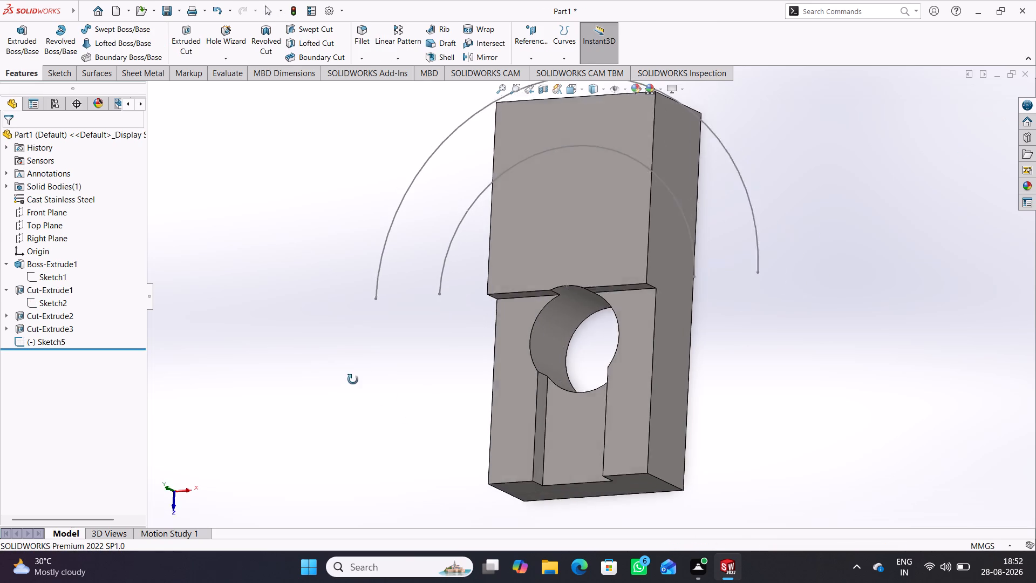
middle_click_drag(353, 379, 350, 390)
Reopen the arc sketch and delete the relation tying the arcs' shared centre to the origin.
double_click(458, 260)
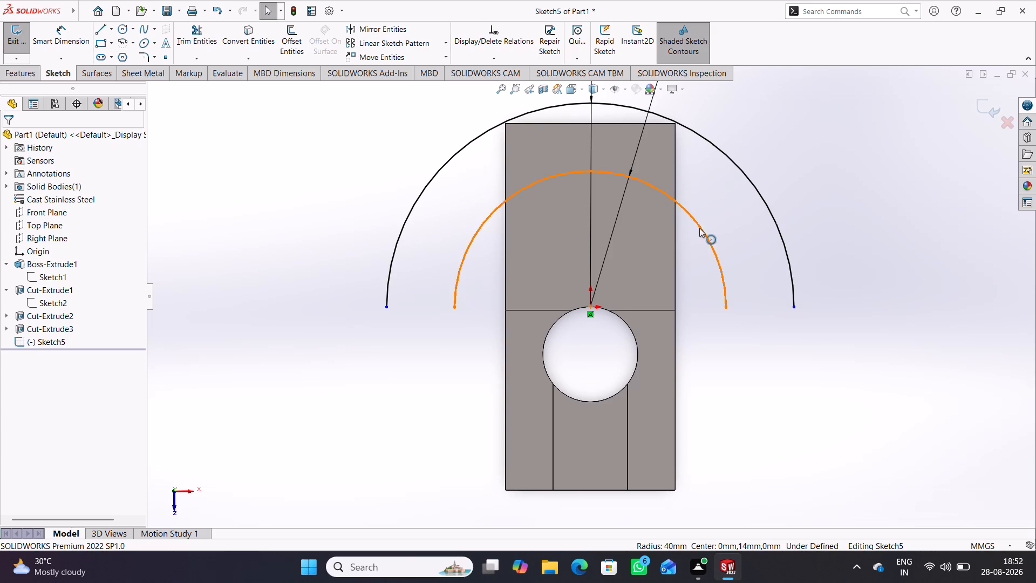
right_click(591, 315)
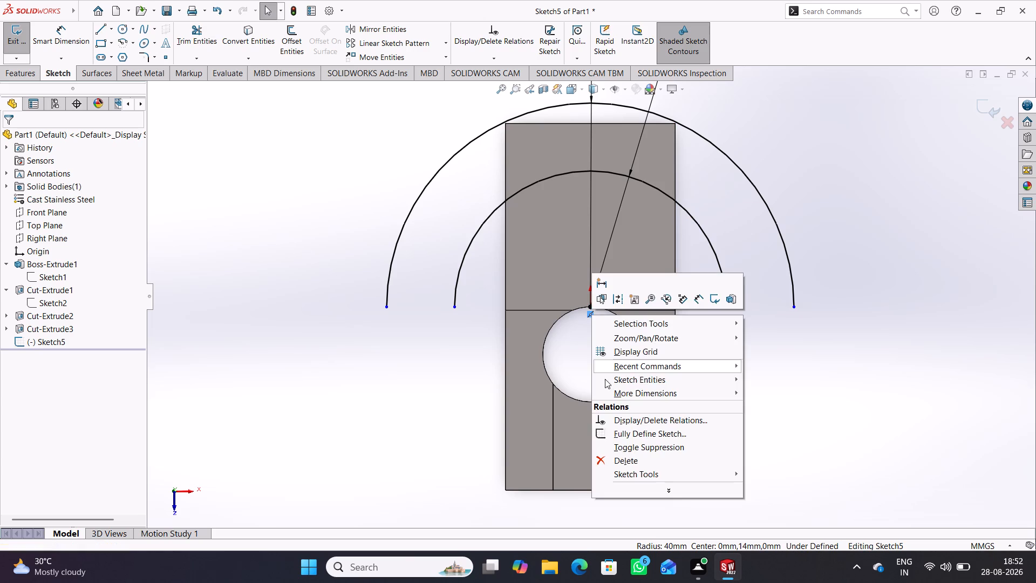
left_click(622, 460)
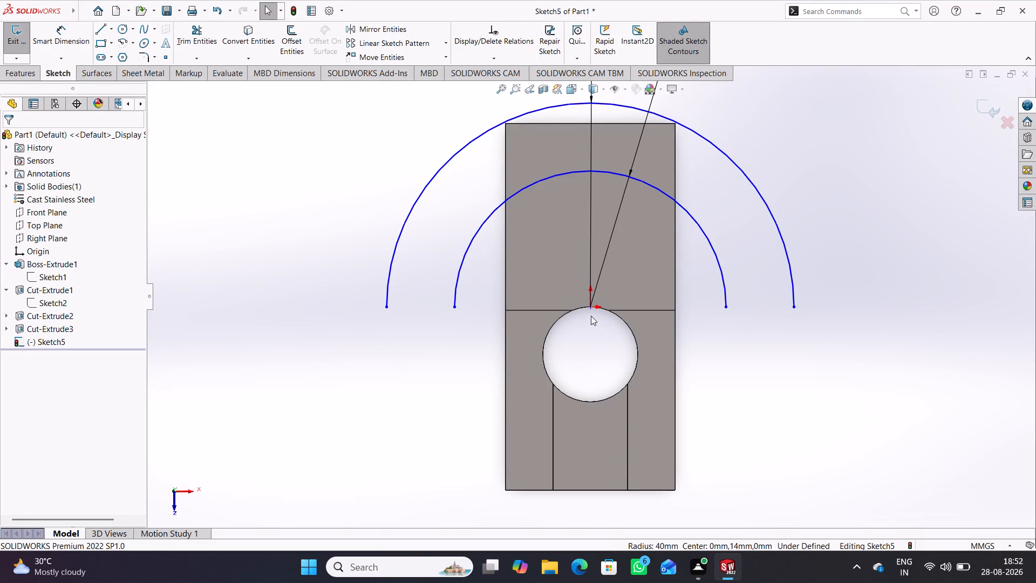
Move the arcs' shared centre point off the origin into the circular hole and make it concentric with the hole's edge.
left_click_drag(589, 307, 591, 362)
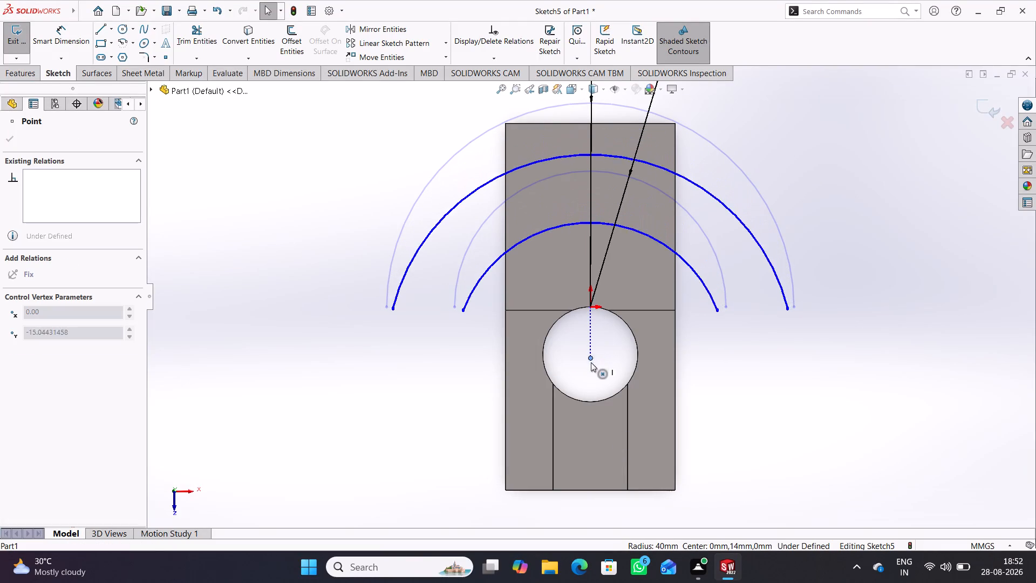
left_click_drag(591, 362, 590, 362)
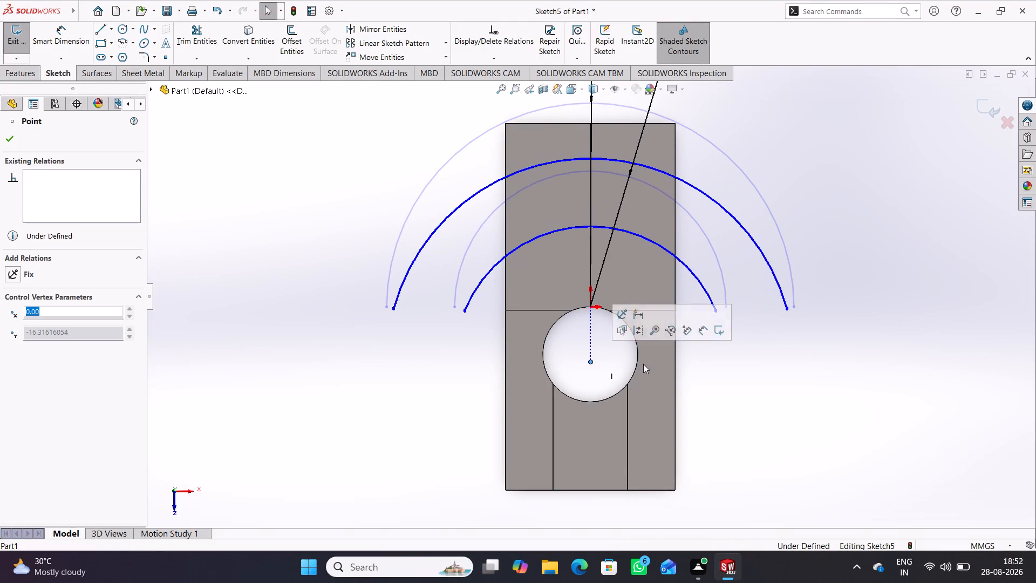
left_click(736, 379)
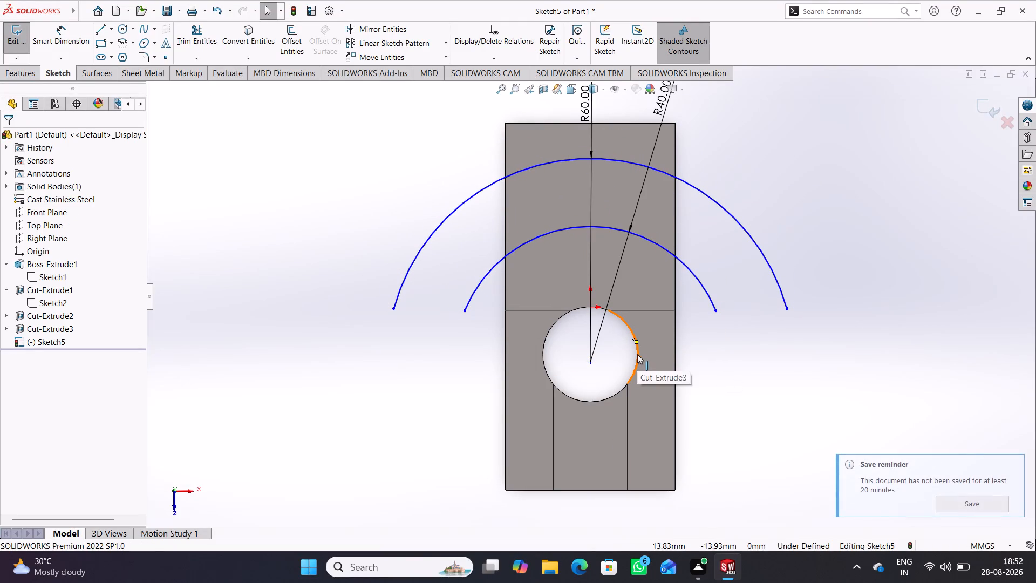
left_click(637, 354)
left_click(604, 377)
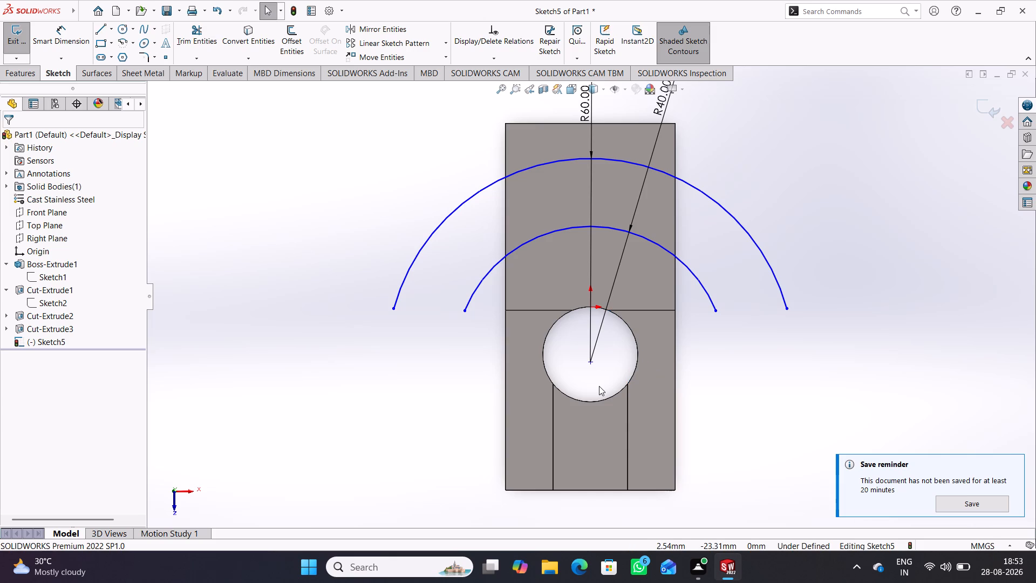
left_click(636, 360, "ctrl")
left_click(576, 382)
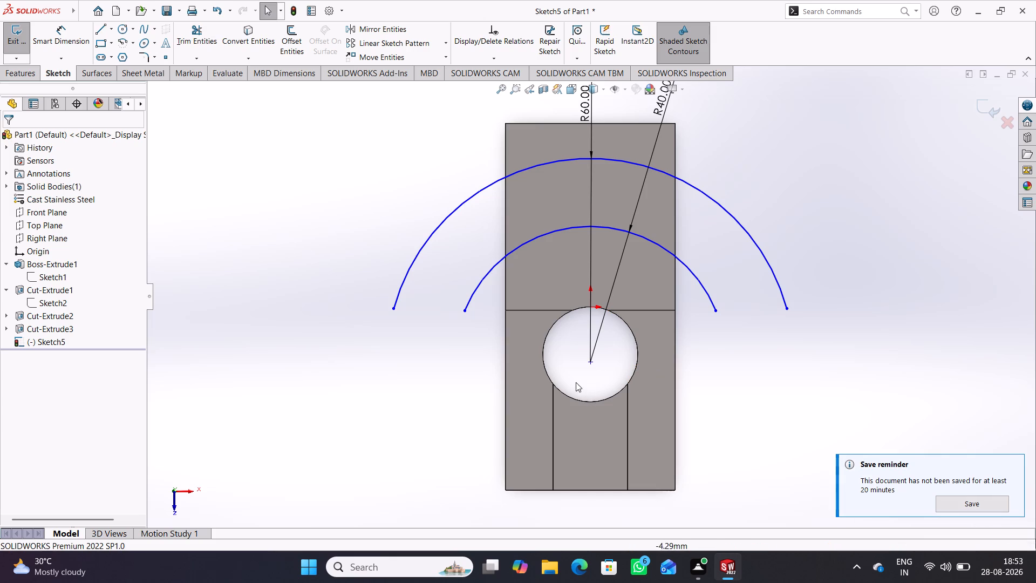
left_click(591, 363)
left_click(638, 344, "ctrl")
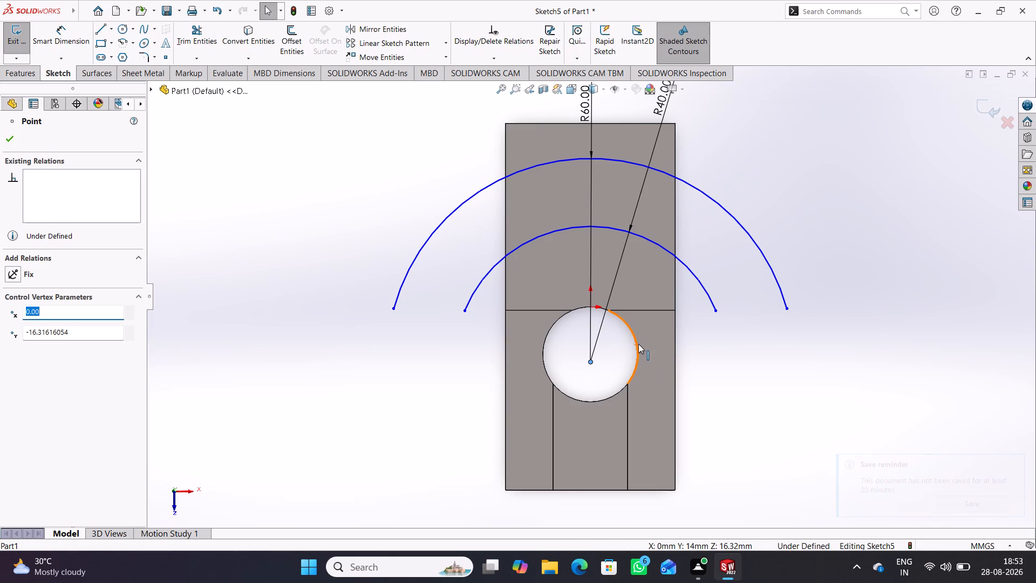
left_click(53, 328)
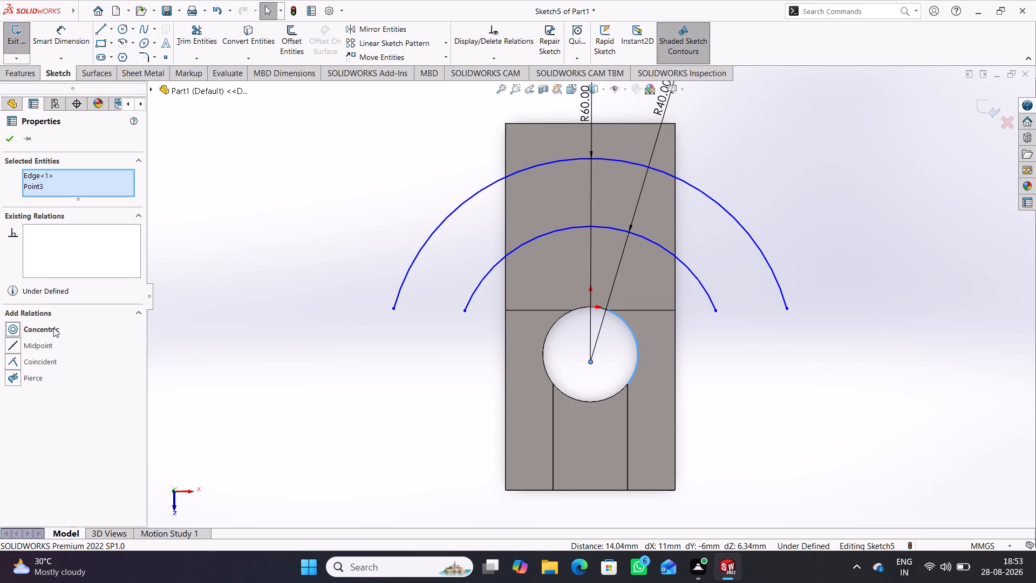
left_click(282, 311)
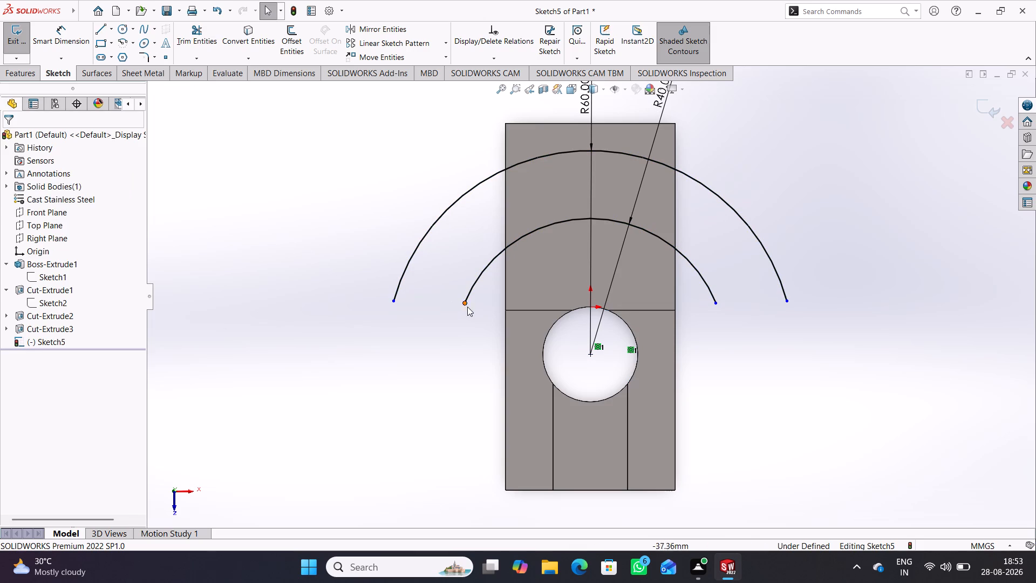
Extend both arcs into semicircles by moving their four endpoints level with the hole's centre.
left_click_drag(465, 303, 459, 358)
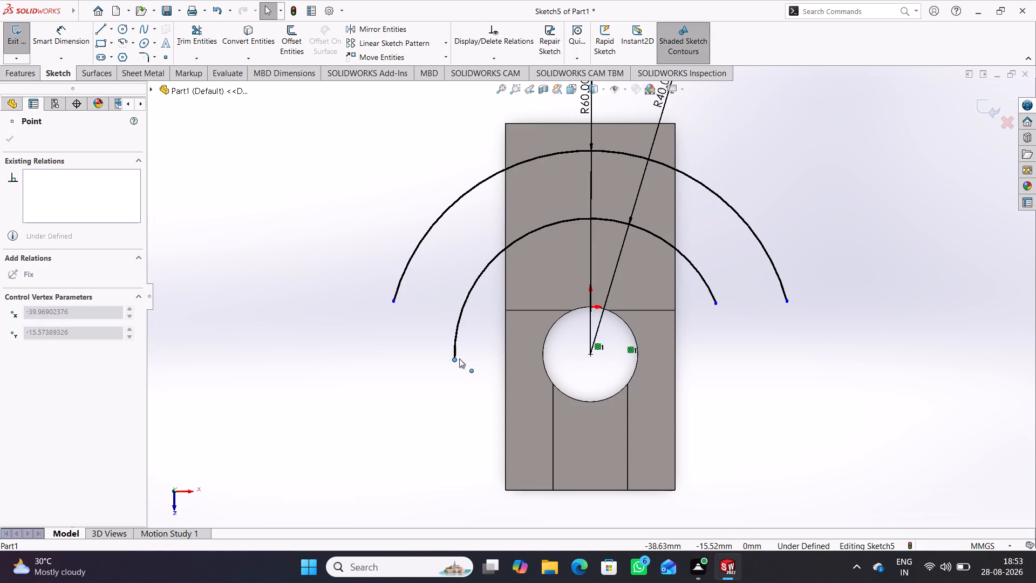
left_click_drag(459, 358, 459, 351)
left_click_drag(714, 304, 721, 329)
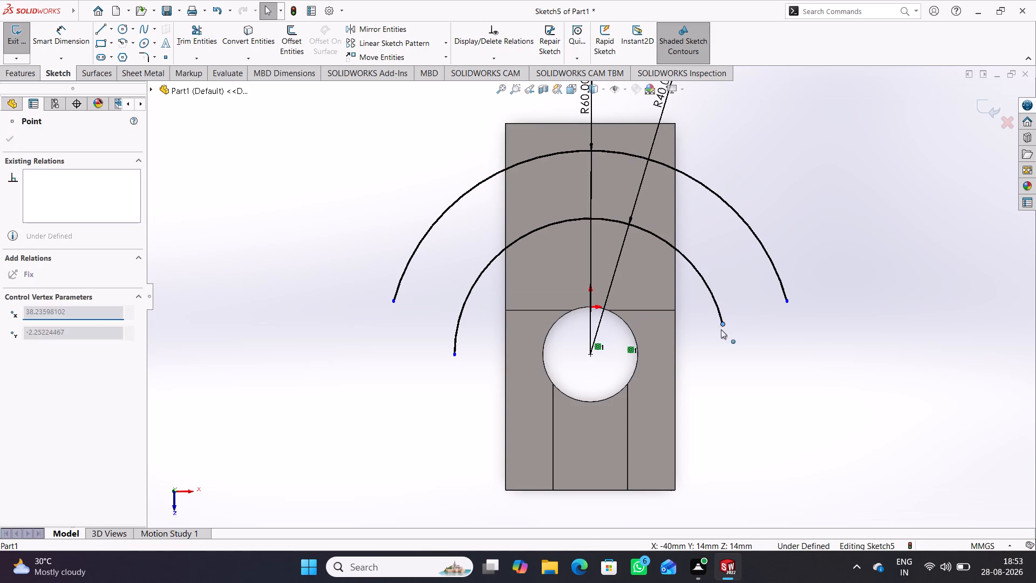
left_click_drag(721, 329, 724, 355)
left_click(717, 370)
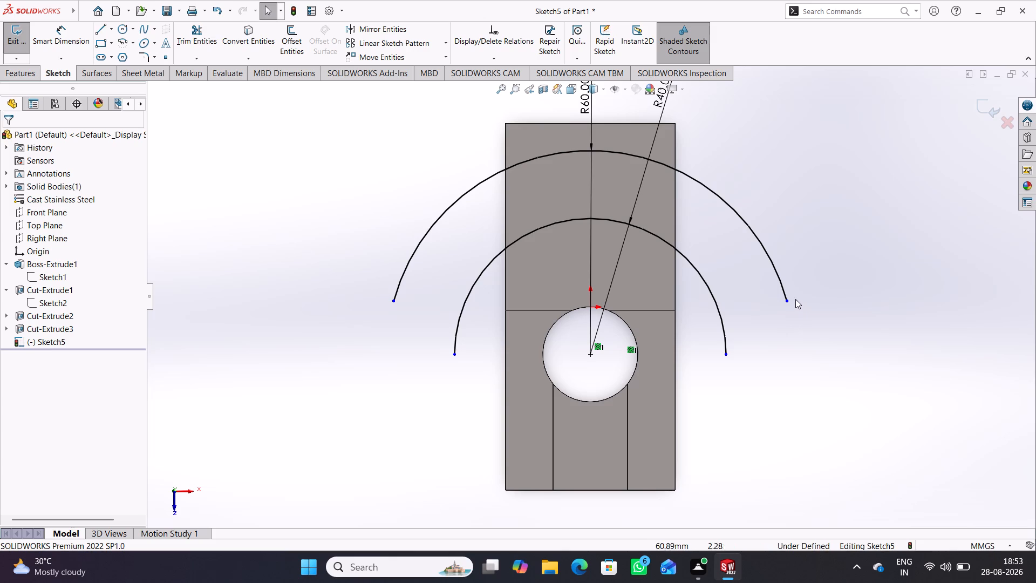
left_click_drag(788, 301, 790, 355)
left_click_drag(395, 302, 395, 331)
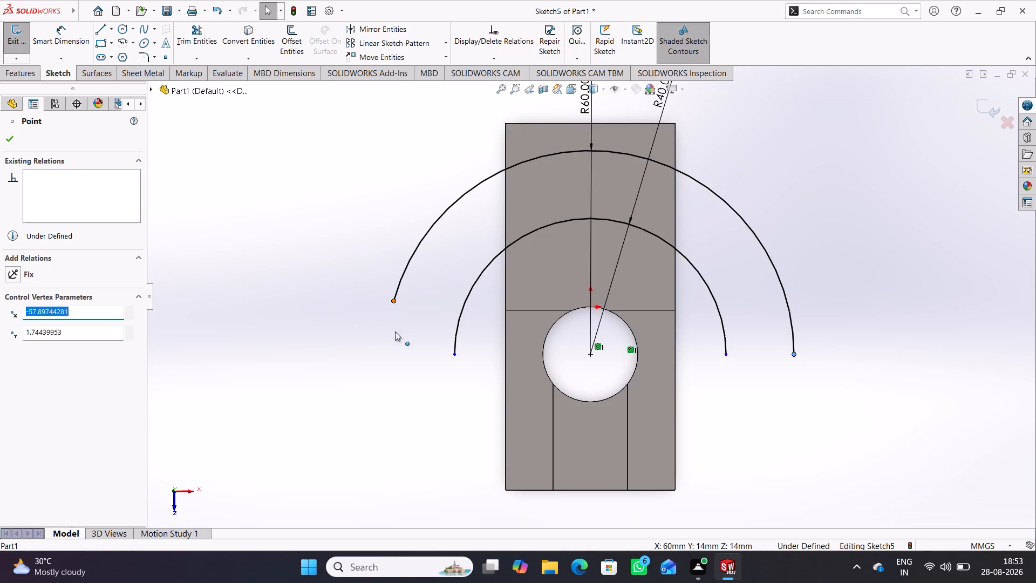
left_click_drag(395, 331, 399, 353)
left_click(297, 300)
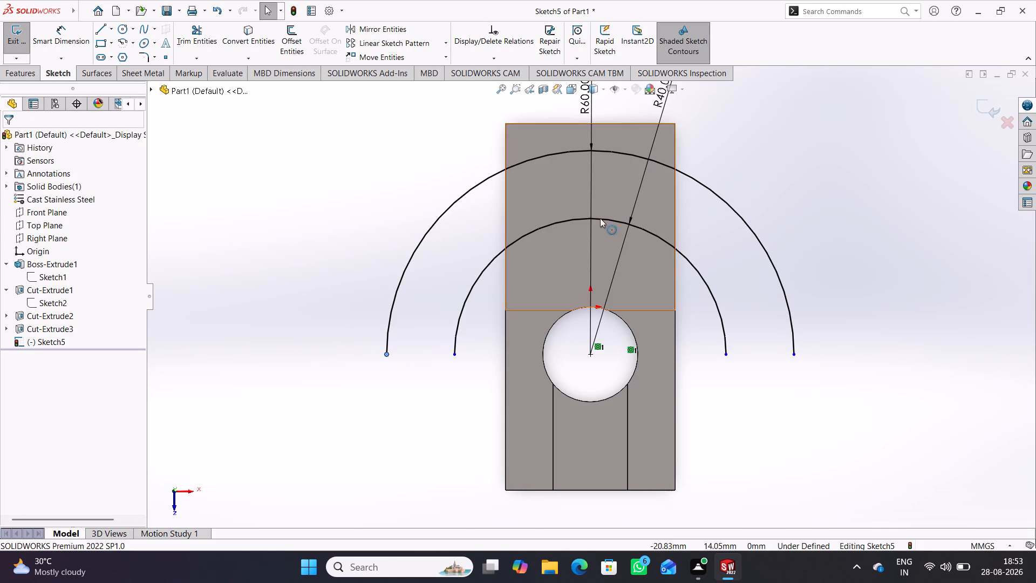
Draw a vertical line about 23.3 mm long joining the R40 and R60 arcs along the block's −X edge.
scroll(559, 177, "up", 2)
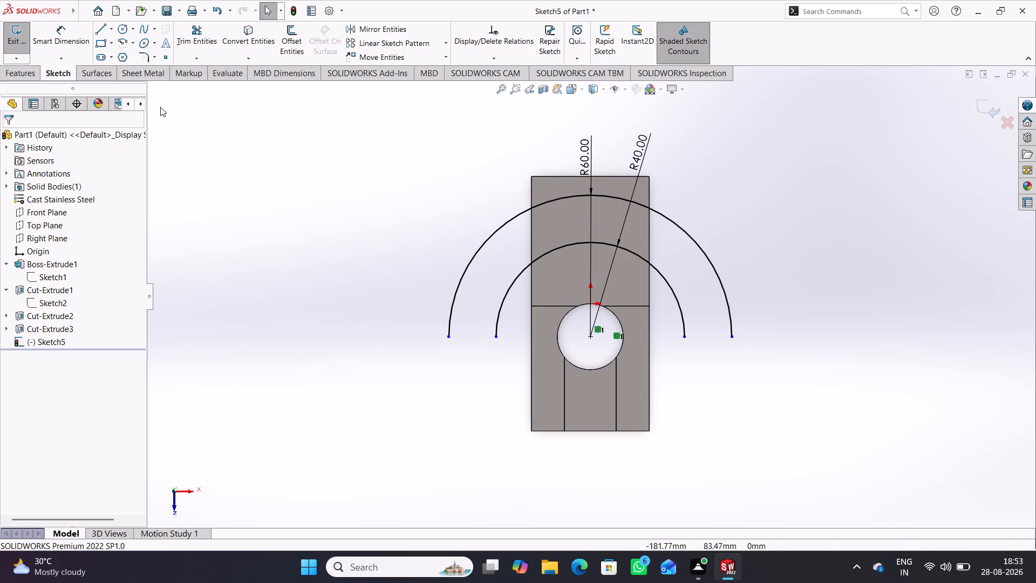
left_click(98, 29)
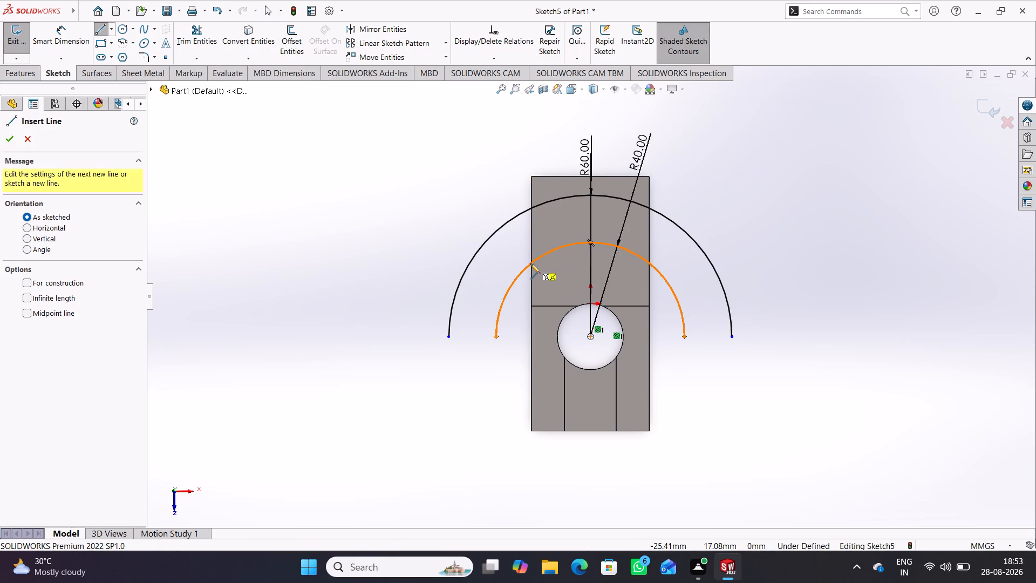
left_click(530, 263)
left_click(531, 208)
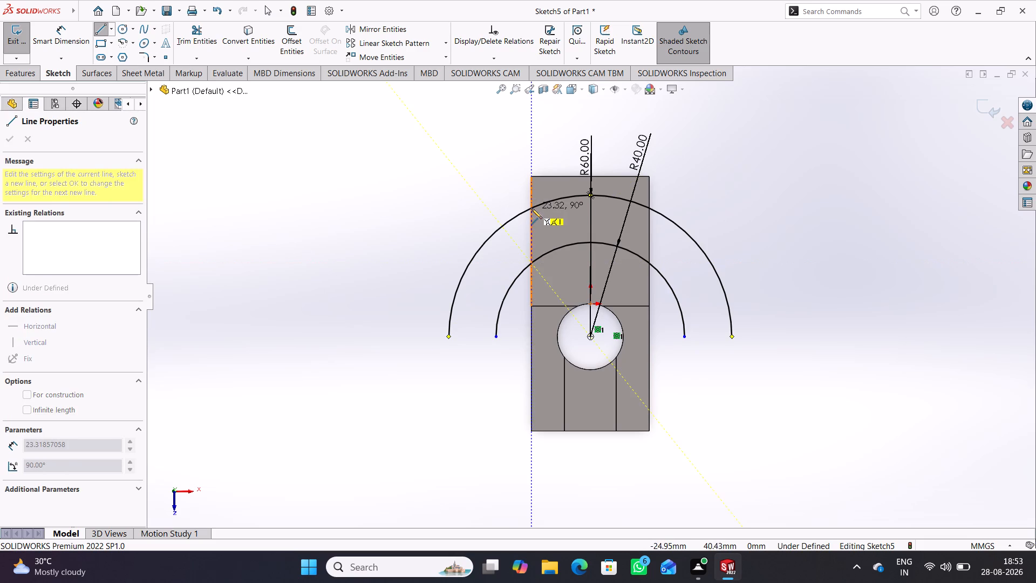
right_click(371, 216)
left_click(397, 220)
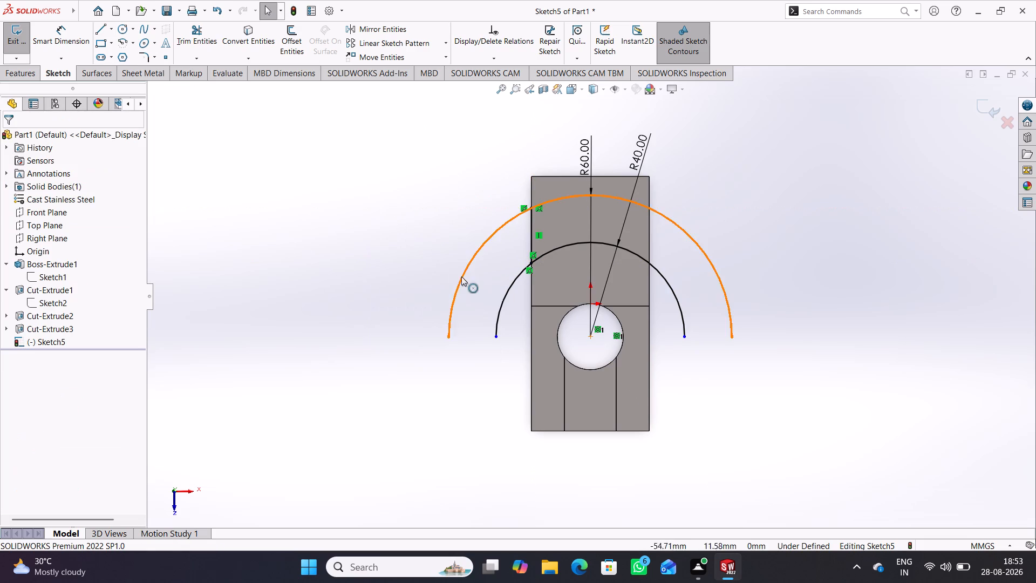
left_click_drag(533, 233, 497, 234)
left_click(378, 210)
Draw a matching vertical line about 23.3 mm long joining the two arcs along the block's +X edge.
left_click(106, 31)
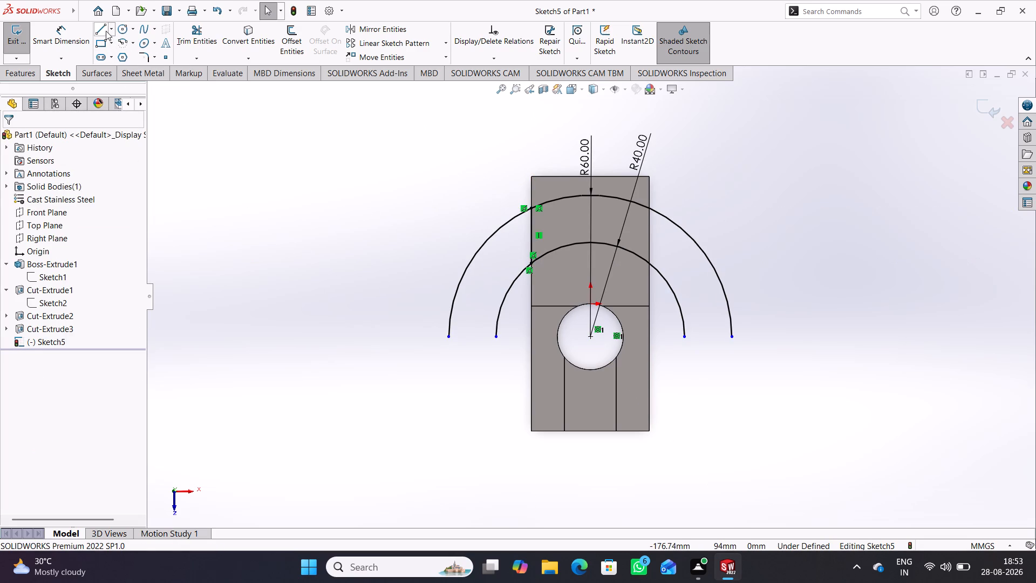
left_click(650, 264)
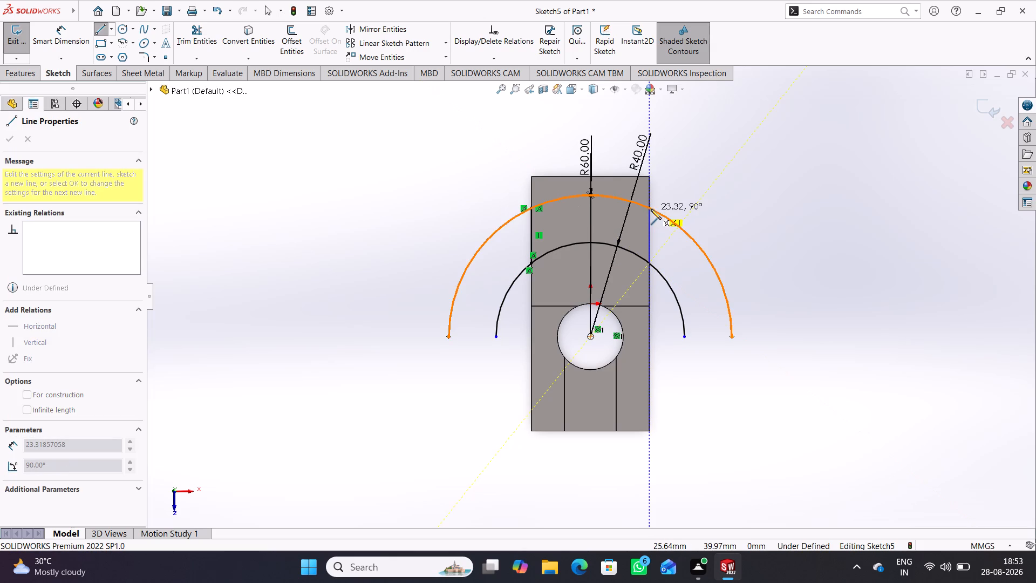
left_click(651, 209)
right_click(696, 183)
left_click(727, 188)
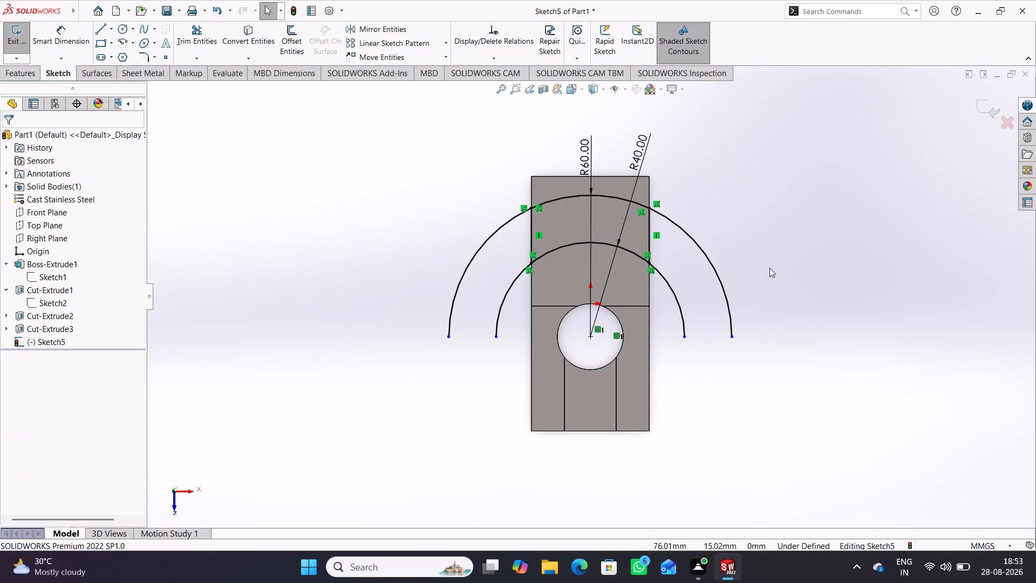
left_click(769, 267)
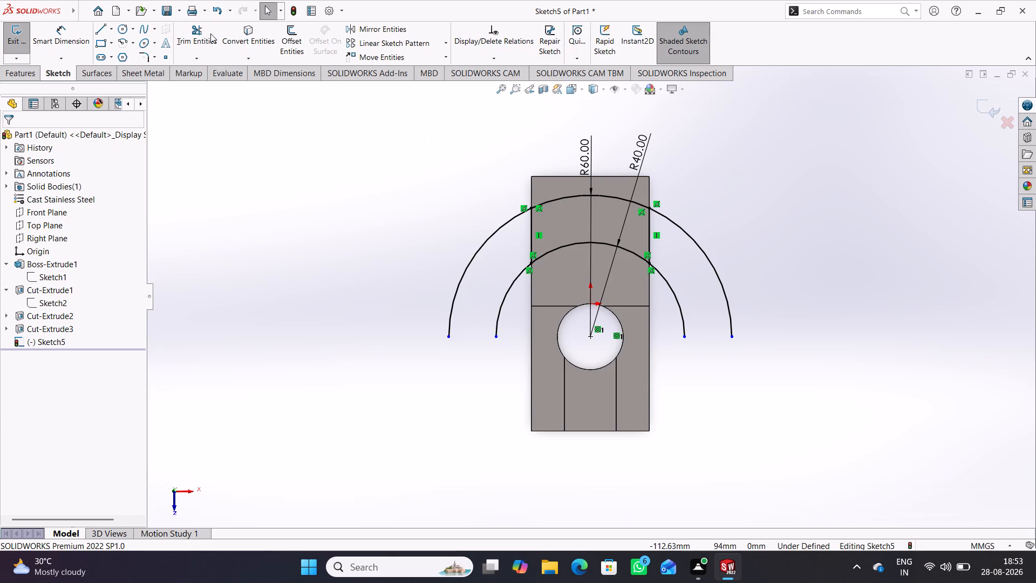
Trim both ends of the R40 and R60 arcs back to the block's side edges, leaving a closed band, and finish the sketch.
left_click(210, 37)
left_click(476, 250)
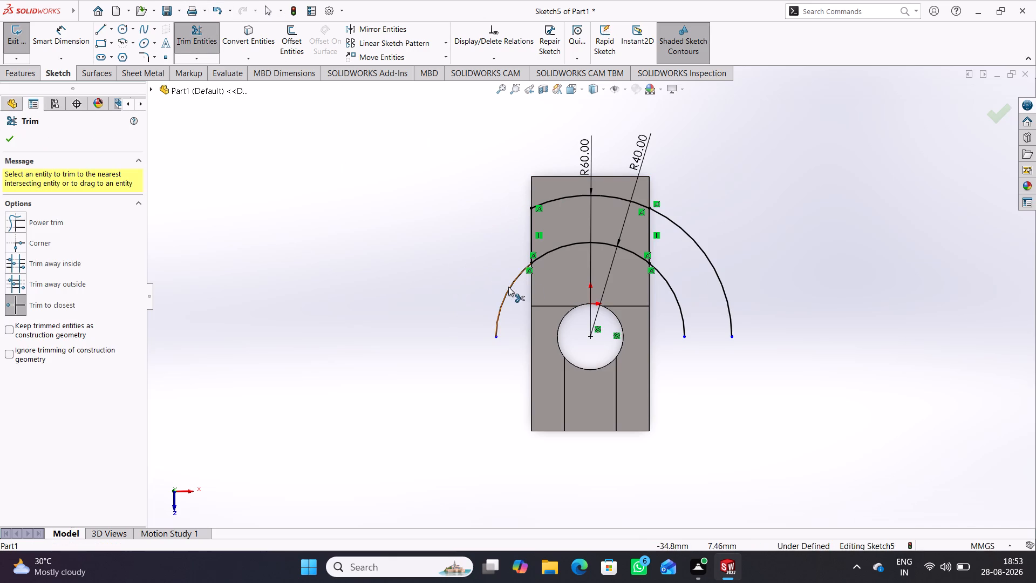
left_click(508, 287)
left_click(673, 293)
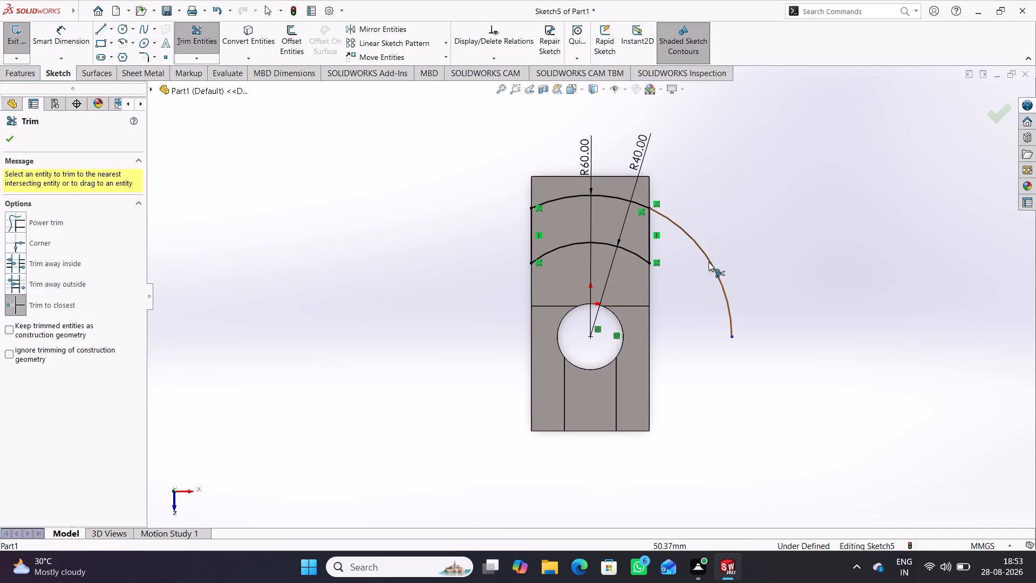
left_click(708, 258)
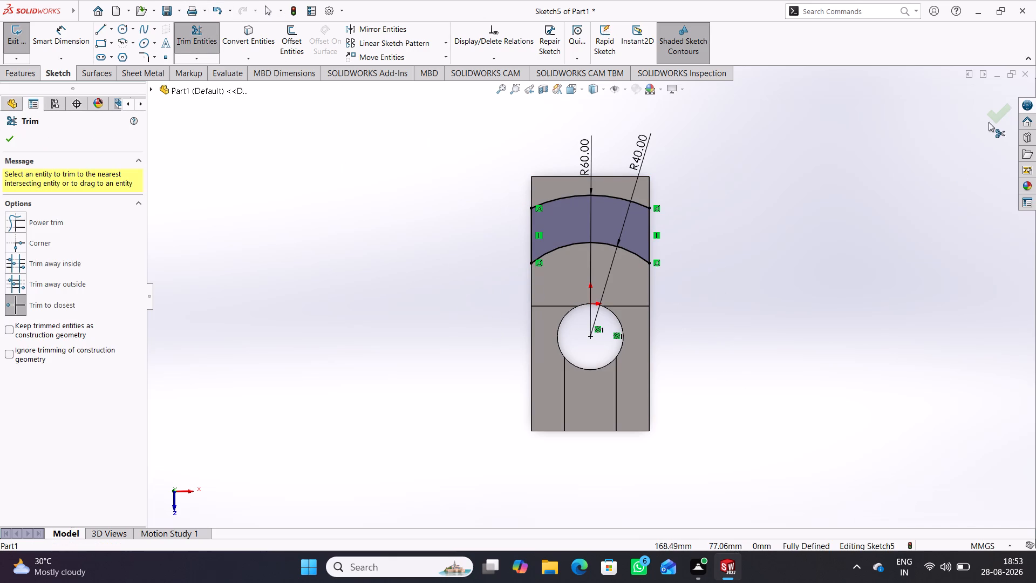
left_click(996, 113)
left_click(990, 116)
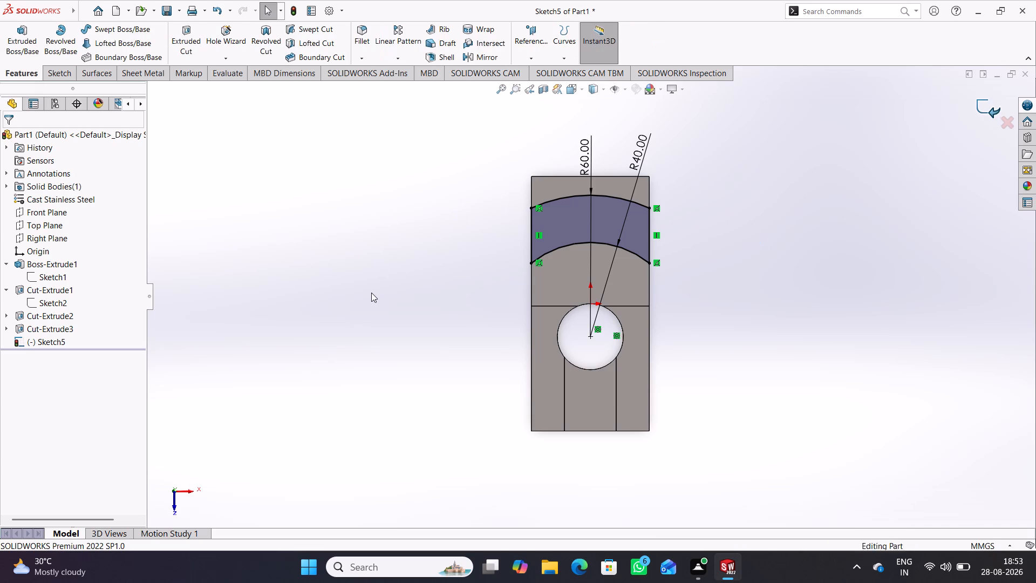
Cut the curved R40–R60 band 6 mm deep into the raised top face as a blind extruded cut.
left_click(193, 43)
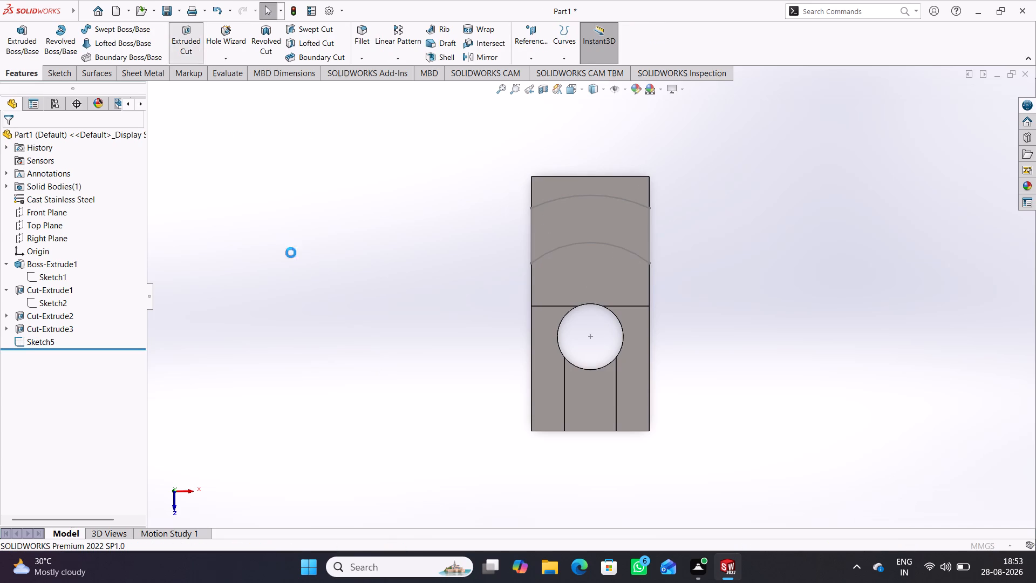
left_click(563, 248)
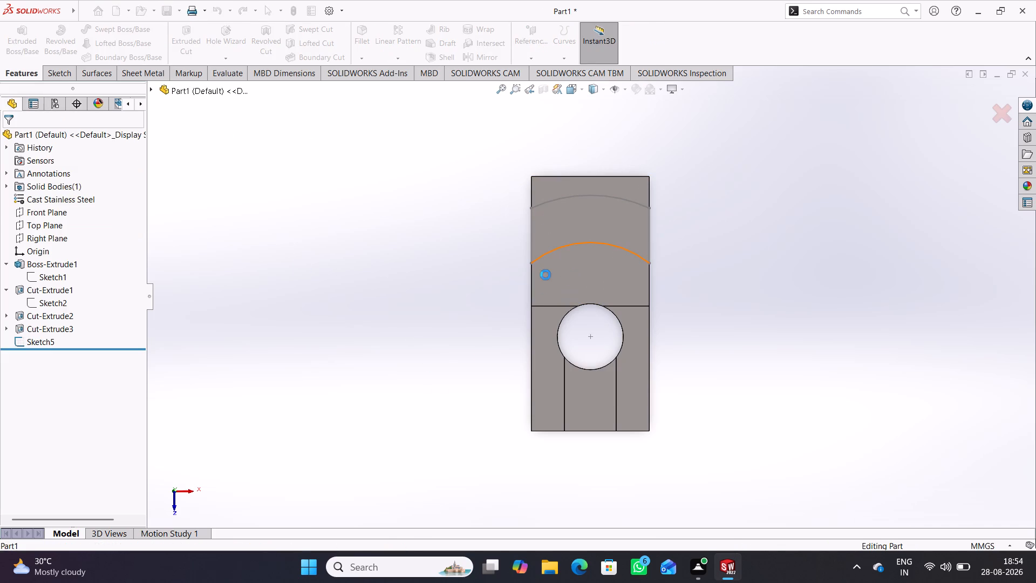
middle_click_drag(421, 436, 347, 287)
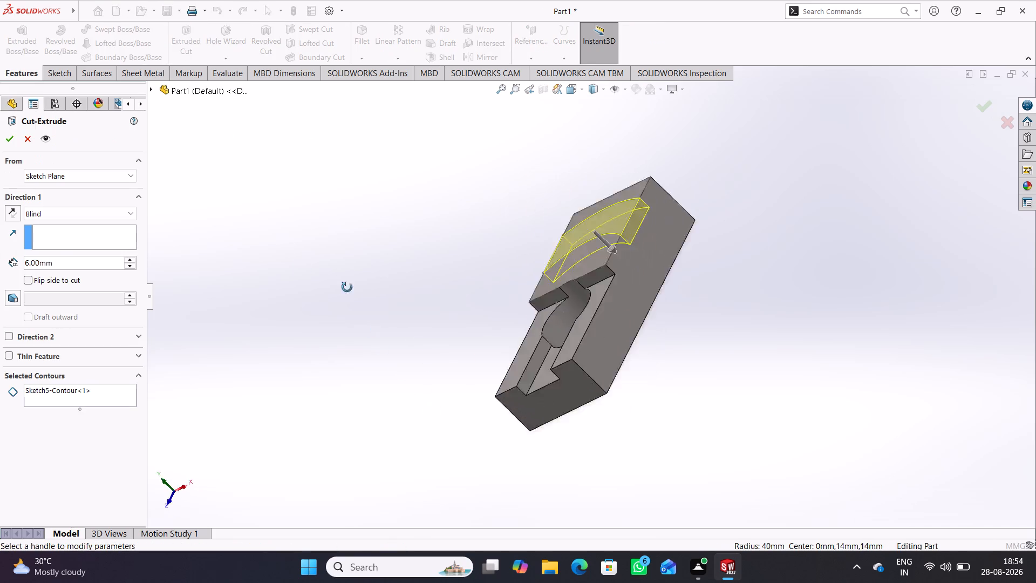
middle_click_drag(347, 287, 340, 378)
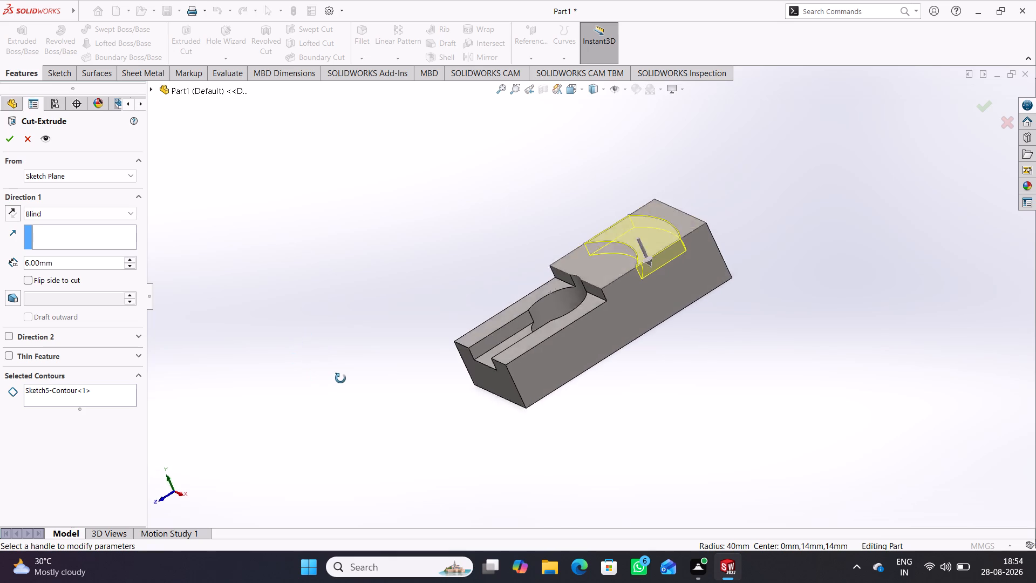
middle_click_drag(340, 378, 341, 376)
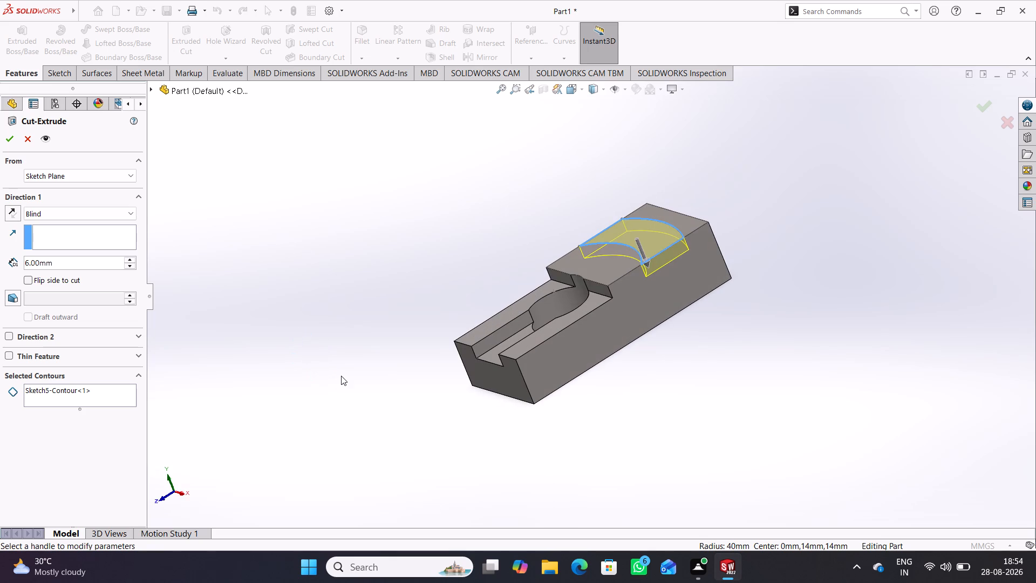
left_click(10, 138)
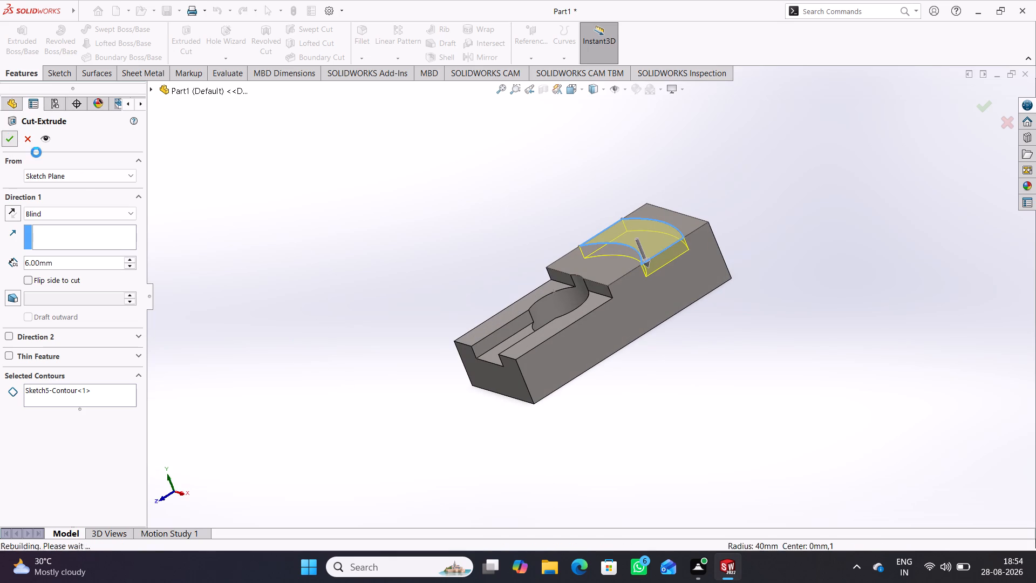
left_click(288, 350)
On the curved groove's floor, start a sketch with two level circles of about 3.5 mm radius toward −X and 4.7 mm toward +X.
middle_click_drag(337, 372, 382, 428)
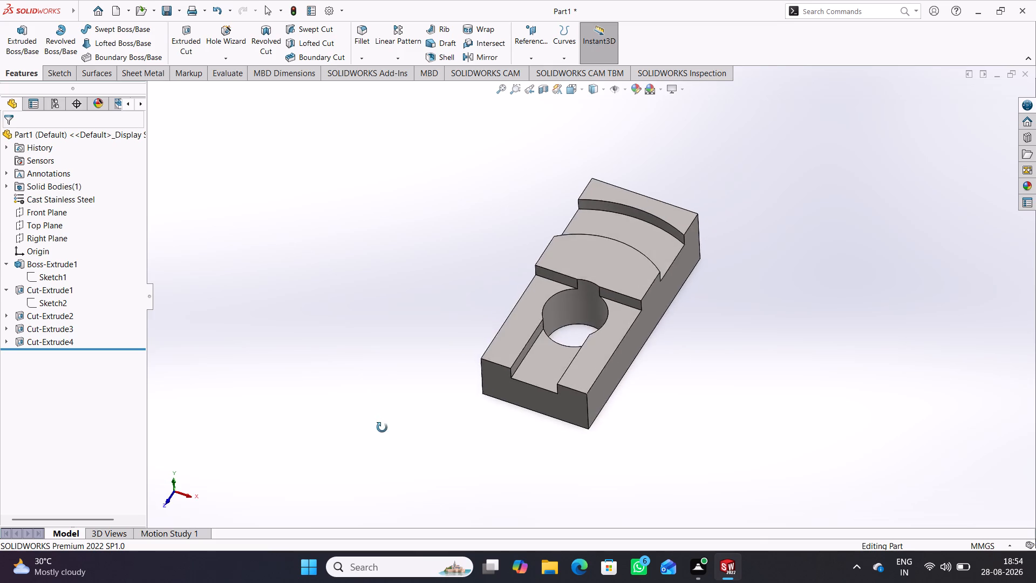
middle_click_drag(382, 428, 385, 438)
left_click(638, 232)
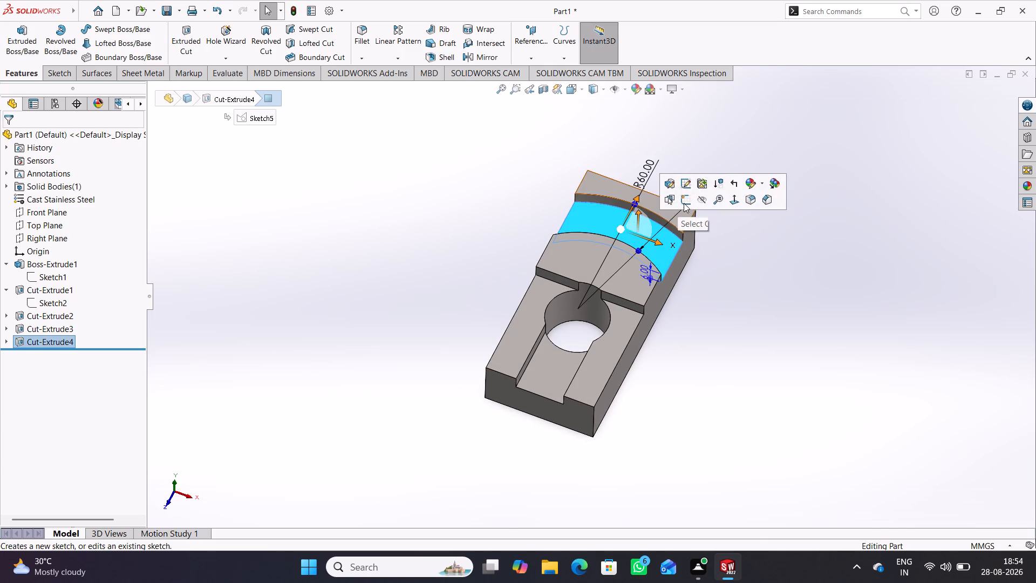
left_click(684, 203)
left_click(758, 295)
scroll(648, 209, "up", 2)
scroll(621, 164, "down", 3)
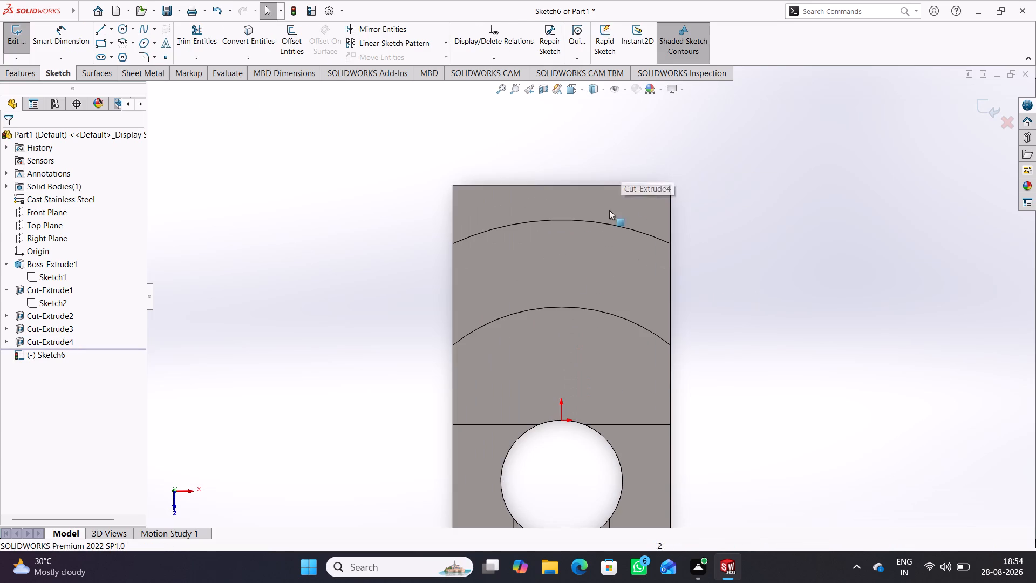
left_click(125, 27)
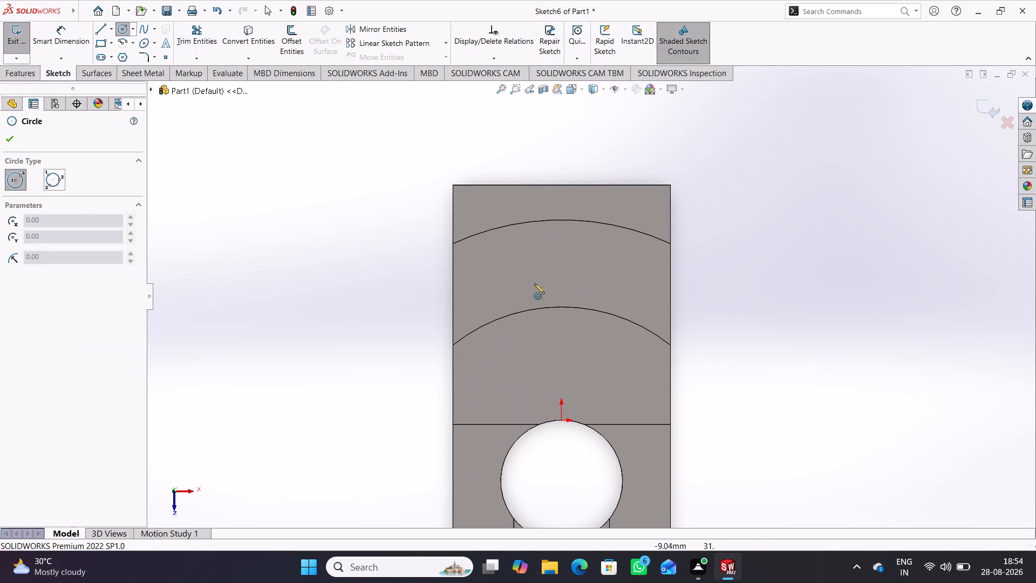
left_click(494, 271)
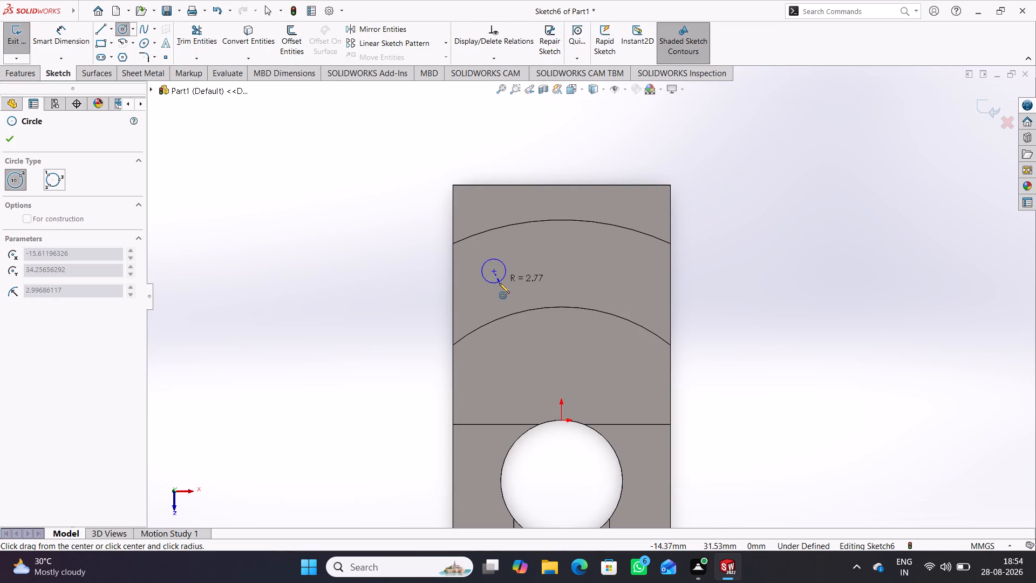
left_click(499, 285)
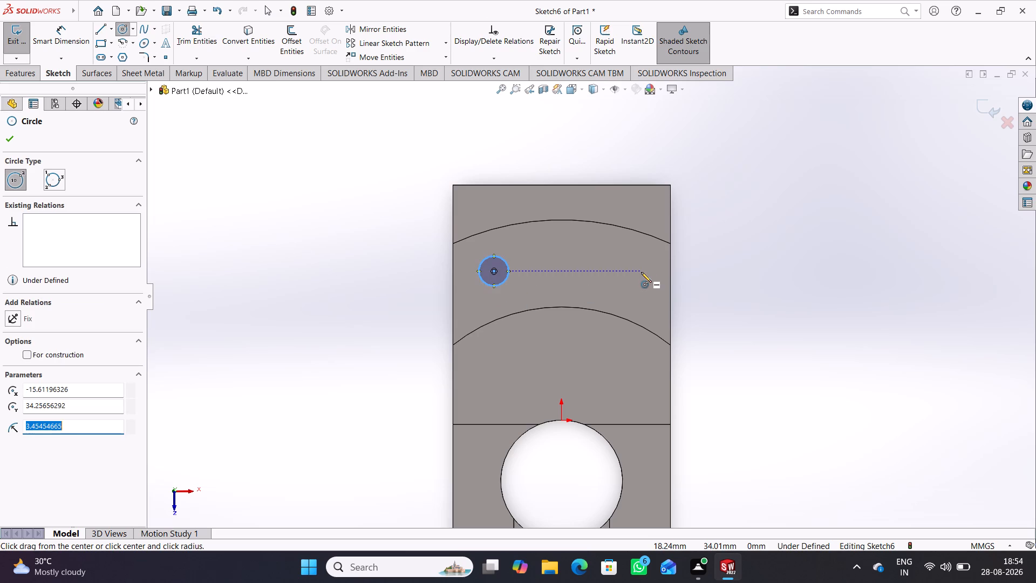
left_click(641, 272)
left_click(644, 291)
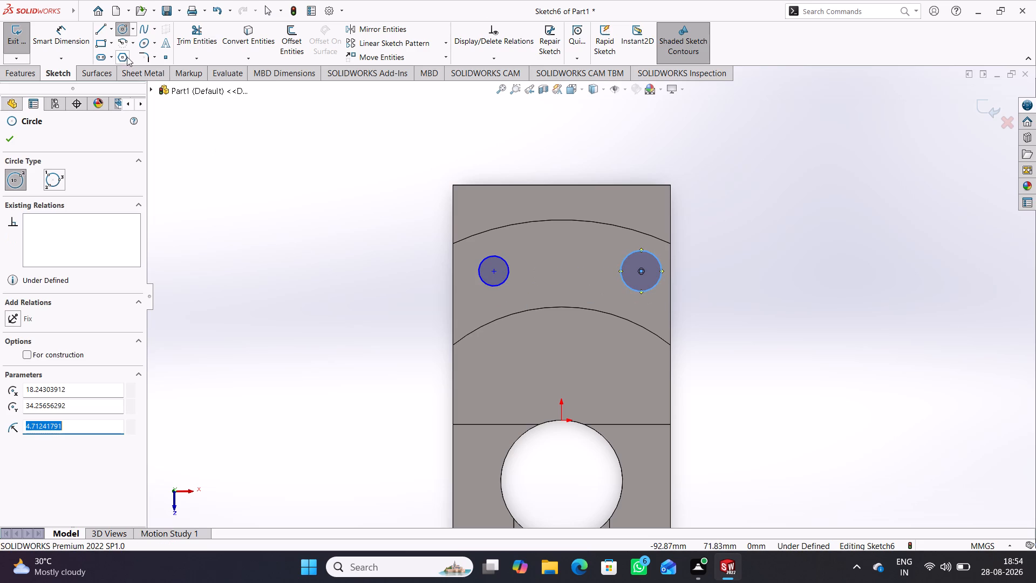
Draw a centre-point arc of about 37.3 mm radius and 178°, centred inside the circular hole and opening away from the groove.
left_click(122, 40)
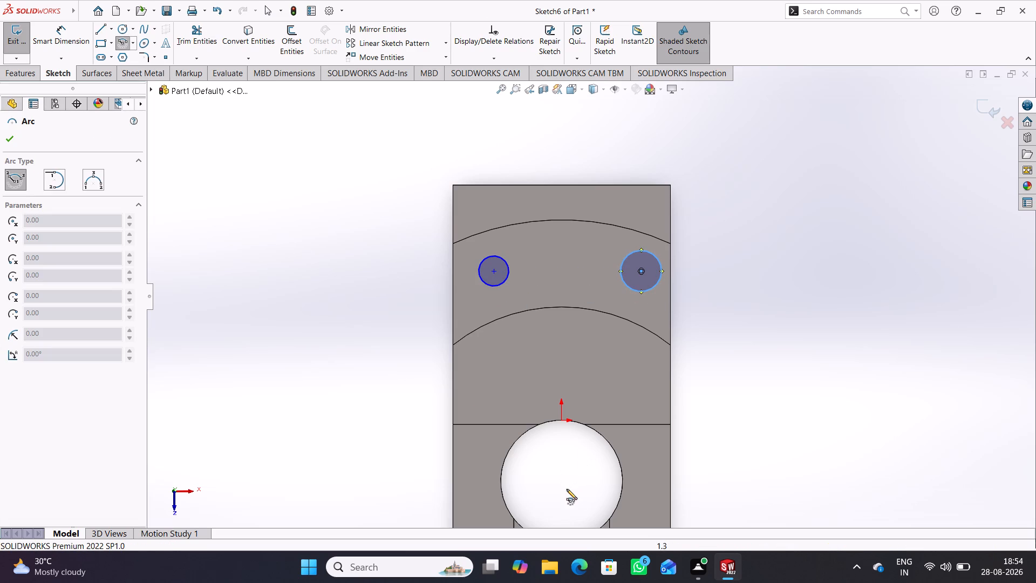
left_click(561, 485)
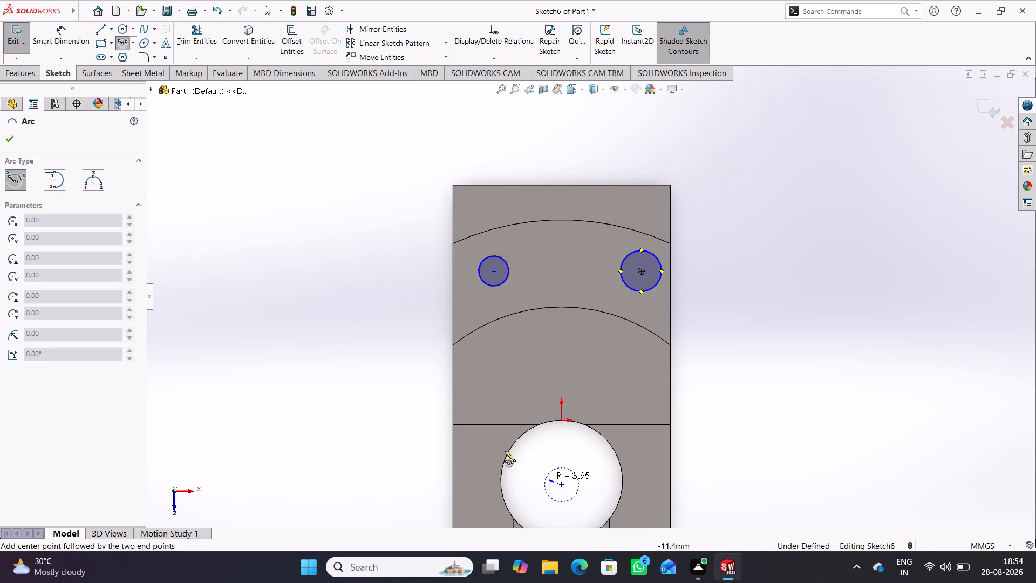
left_click(399, 480)
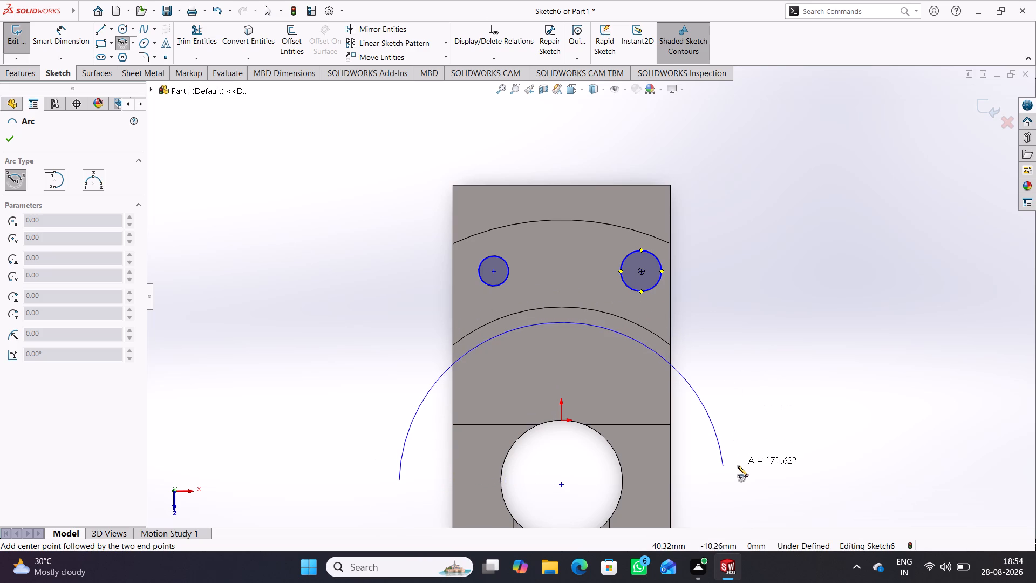
left_click(738, 483)
right_click(808, 290)
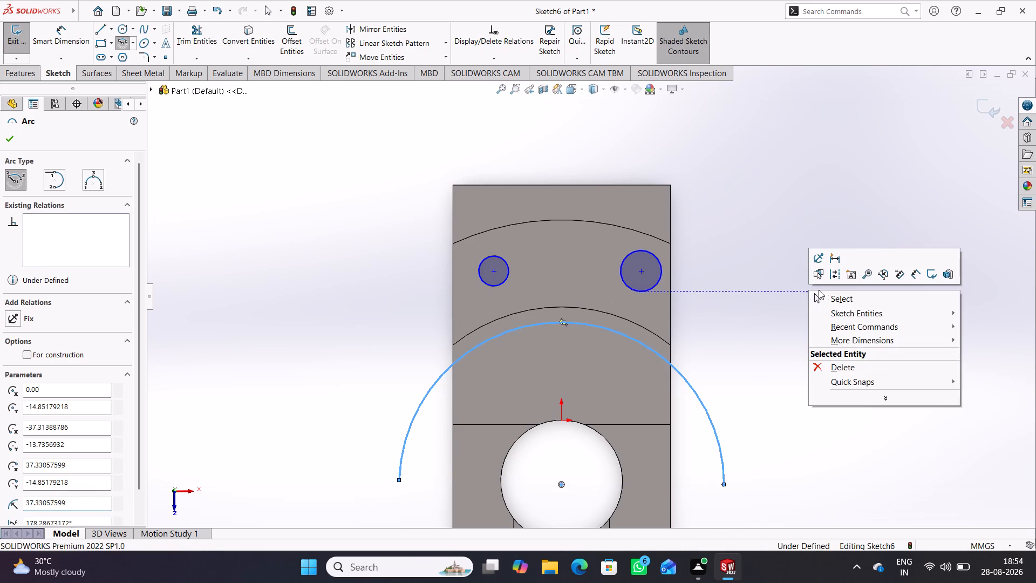
left_click(833, 300)
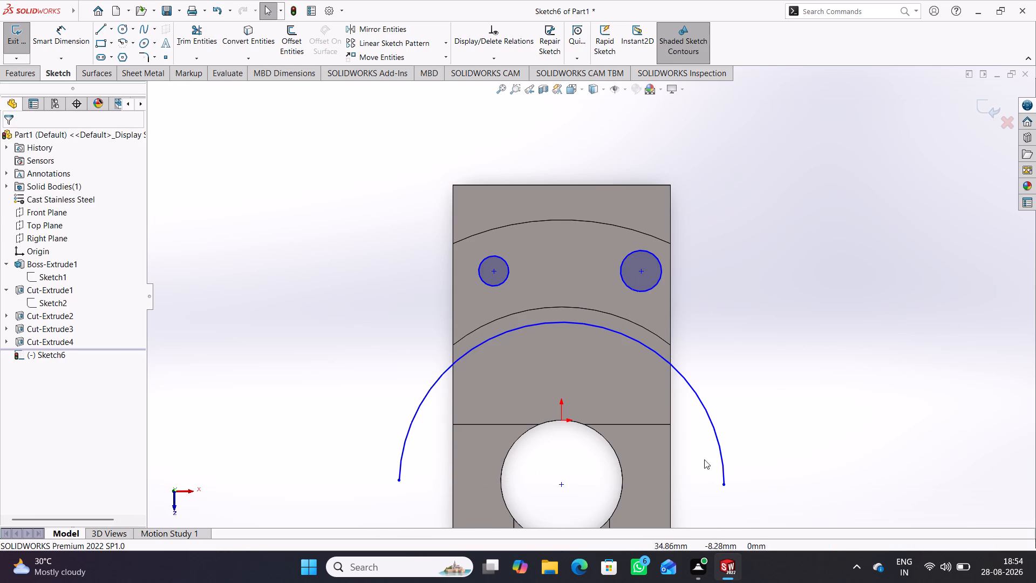
Make the arc's centre point concentric with the circular hole's edge.
left_click(611, 442)
left_click(561, 483, "ctrl")
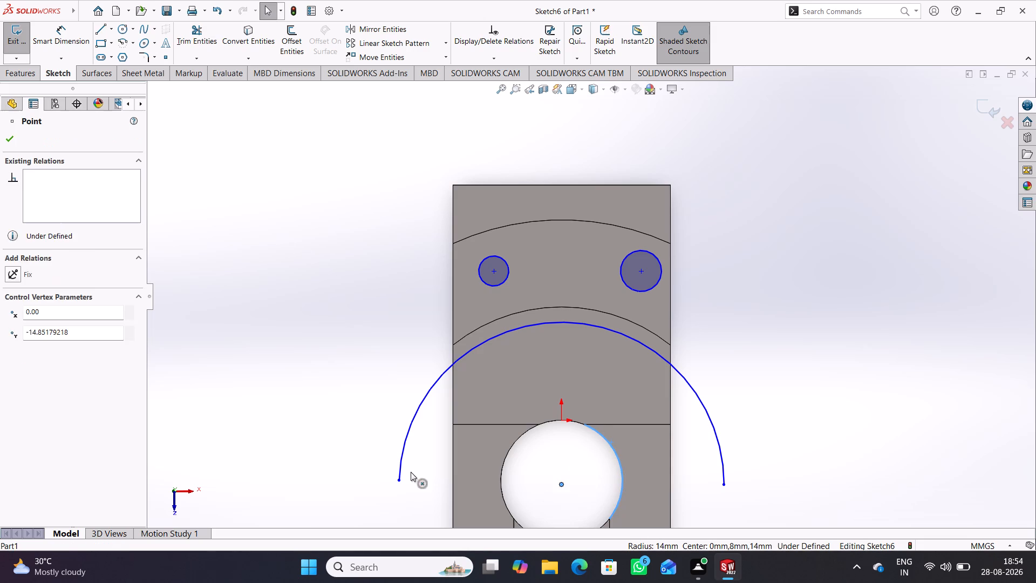
left_click(43, 328)
left_click(277, 364)
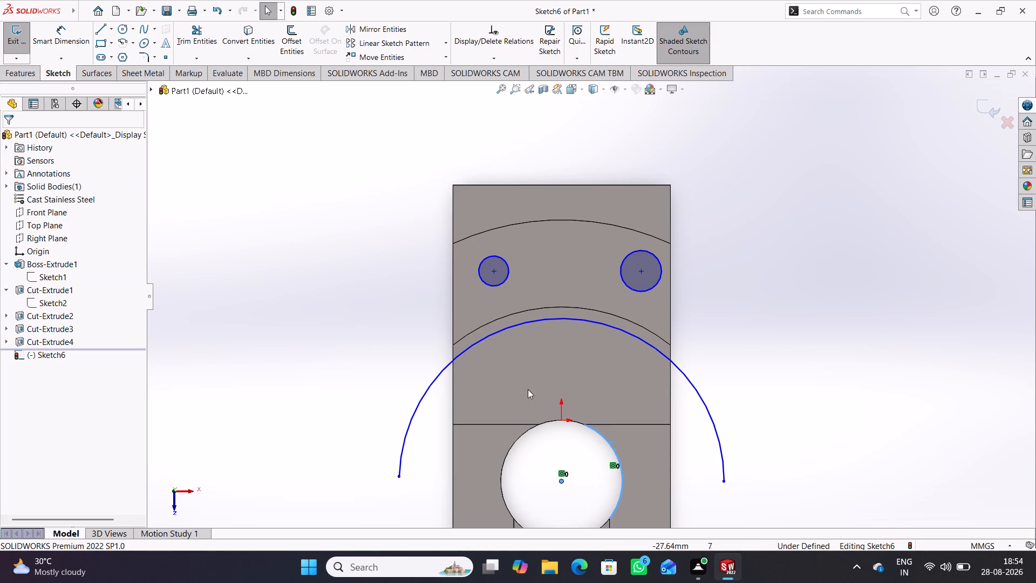
Dimension the arc's radius as 50 mm.
right_click_drag(821, 444, 814, 261)
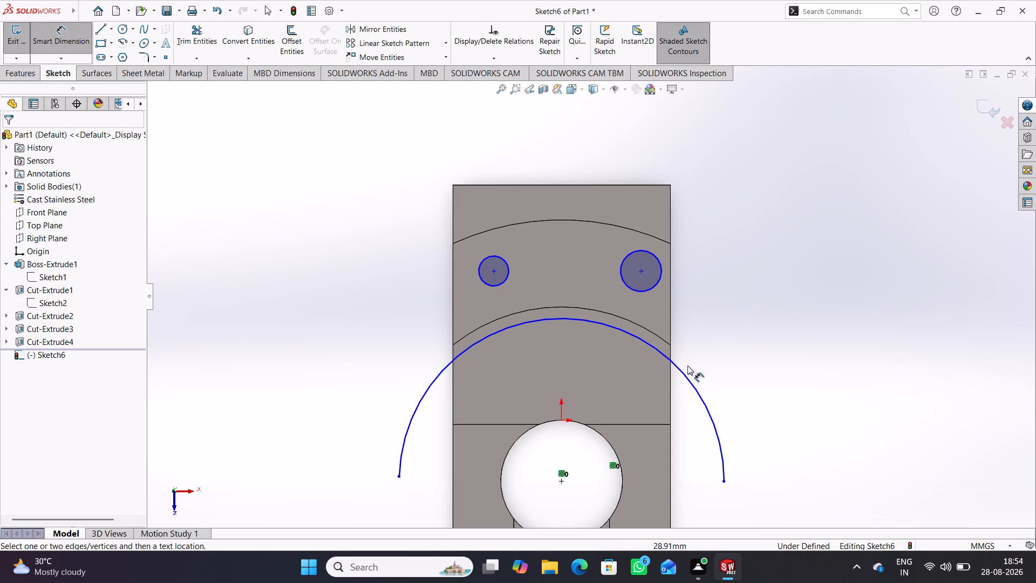
left_click(684, 375)
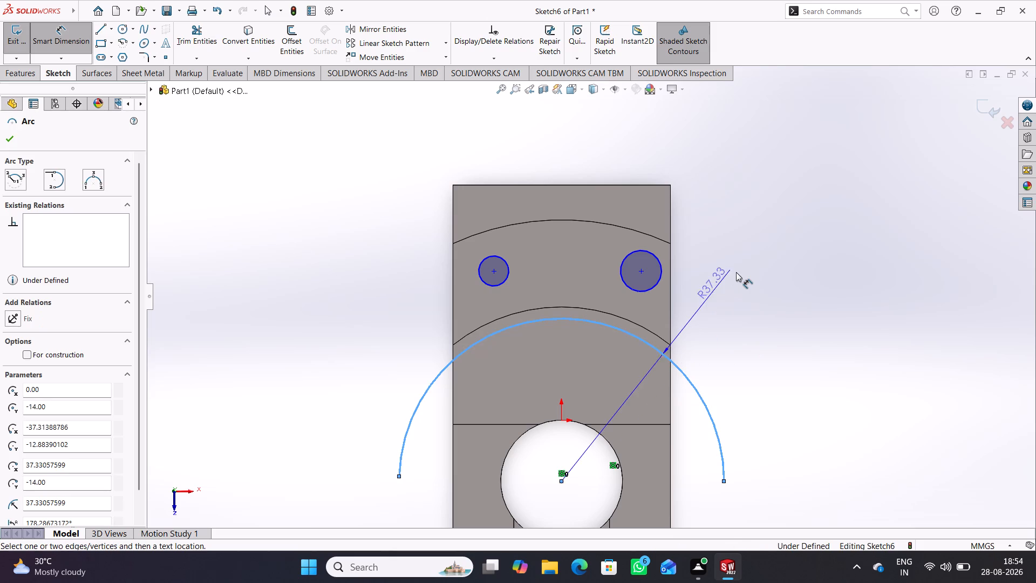
left_click(740, 262)
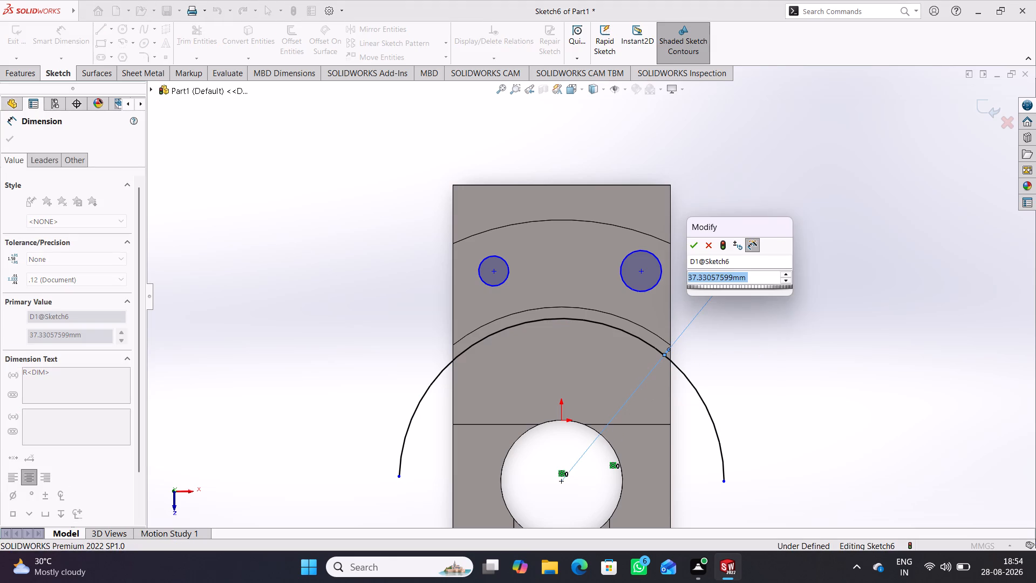
type("50")
key("Return")
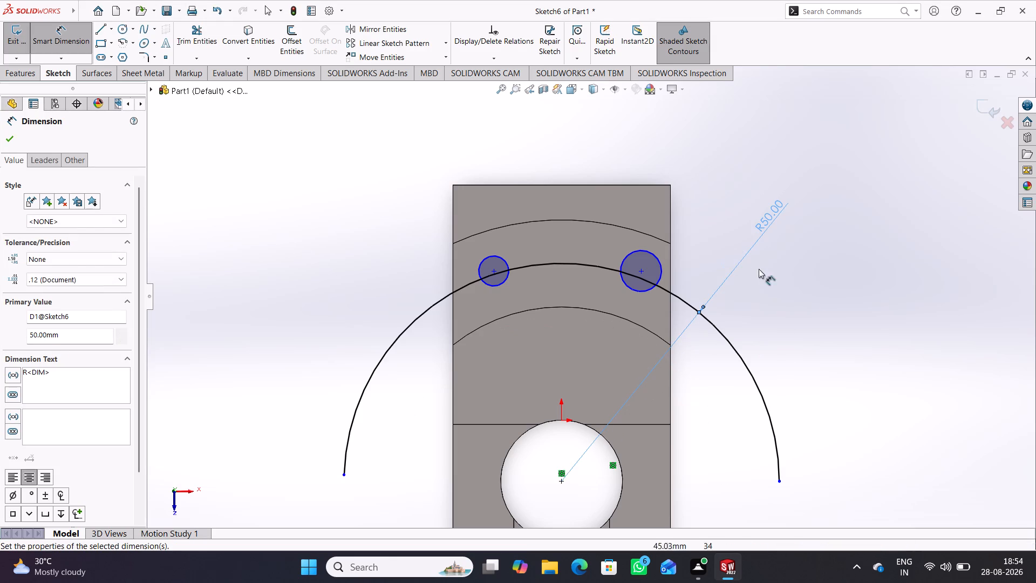
left_click(830, 344)
right_click_drag(851, 434, 845, 297)
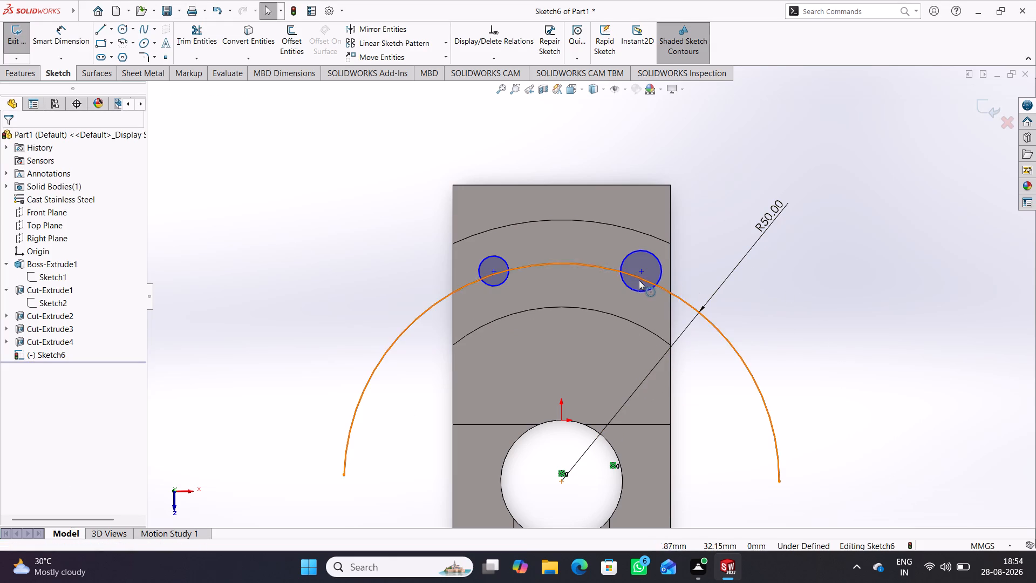
Make the centres of both circles coincident with the R50 arc.
left_click(639, 273)
left_click(680, 297, "ctrl")
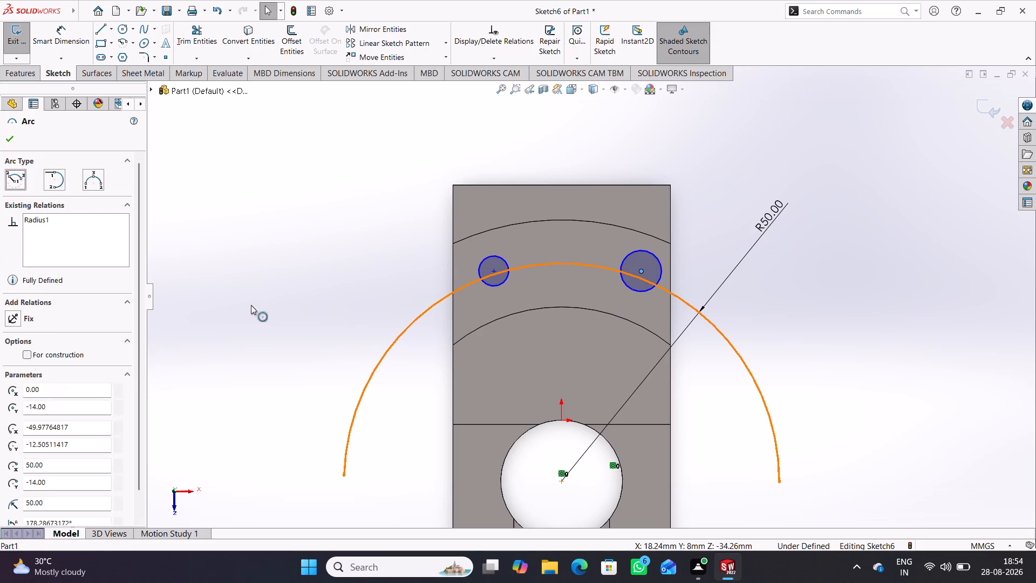
left_click(45, 362)
left_click(329, 299)
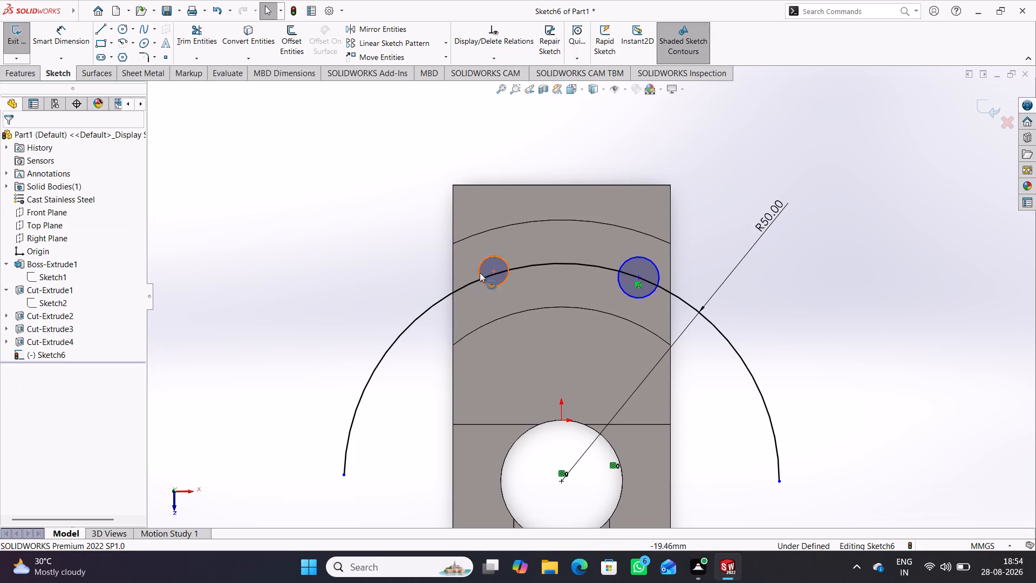
left_click(492, 271)
left_click(459, 288, "ctrl")
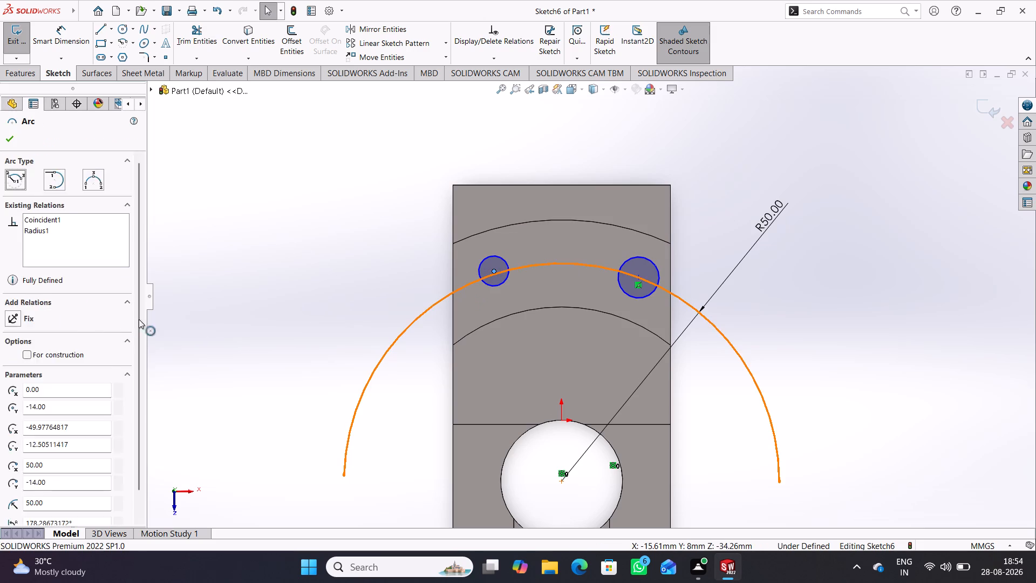
left_click(50, 360)
left_click(315, 302)
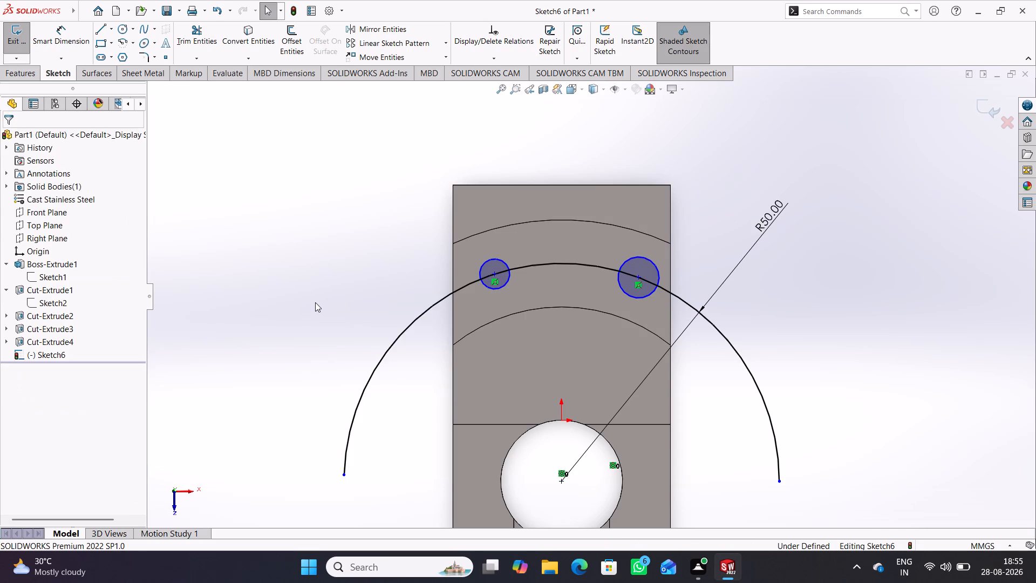
Convert the R50 arc to construction geometry.
right_click(410, 326)
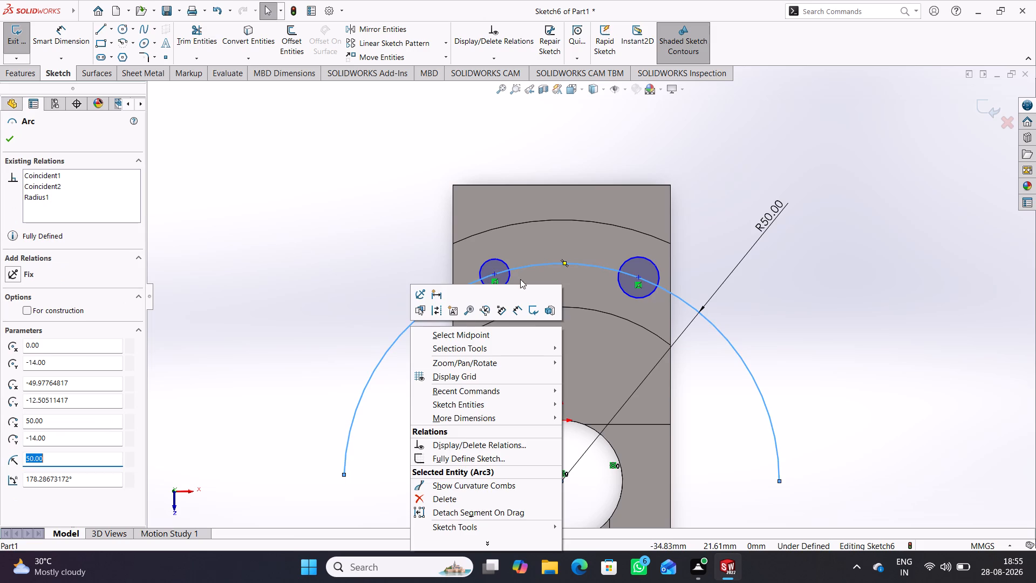
left_click(435, 313)
left_click(303, 275)
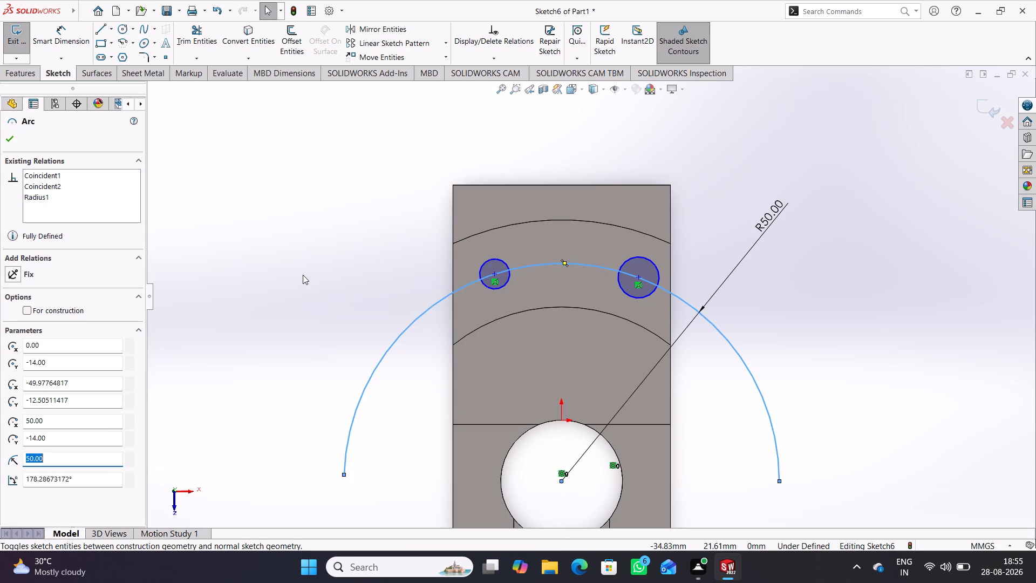
Sketch a construction centreline about 80 mm long from the R50 arc's centre through the smaller circle's centre.
left_click(302, 272)
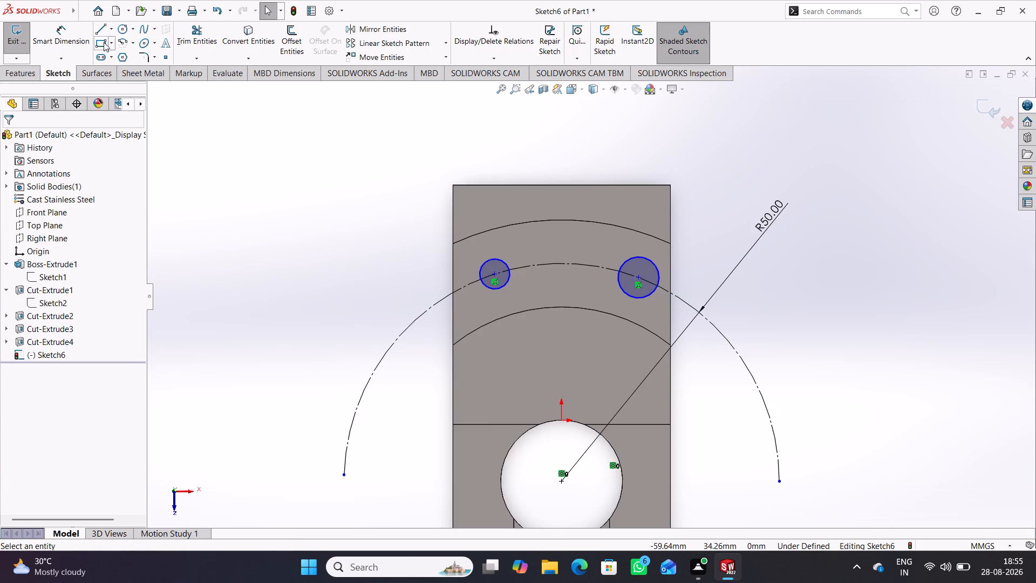
left_click(113, 32)
left_click(120, 56)
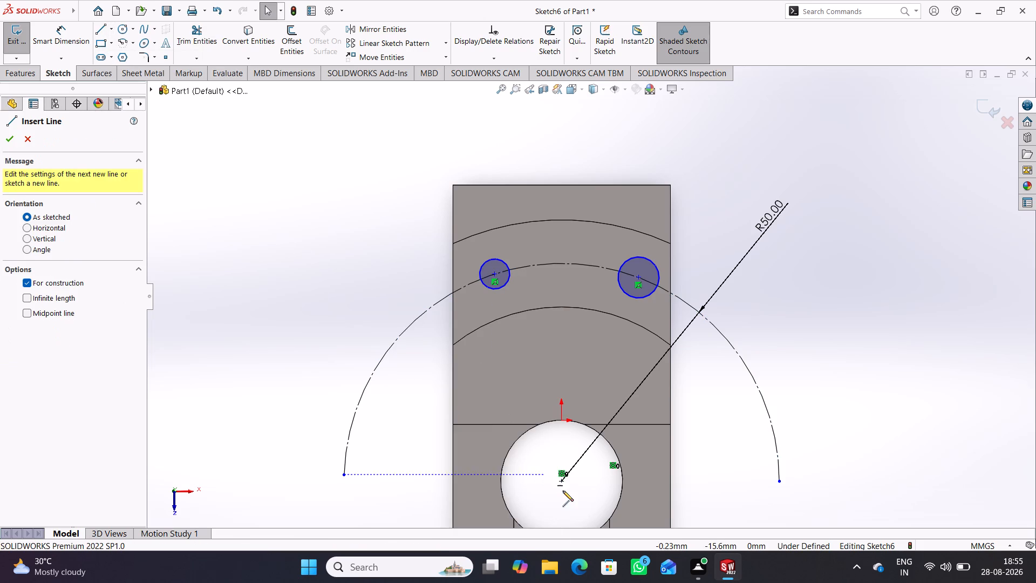
left_click(564, 481)
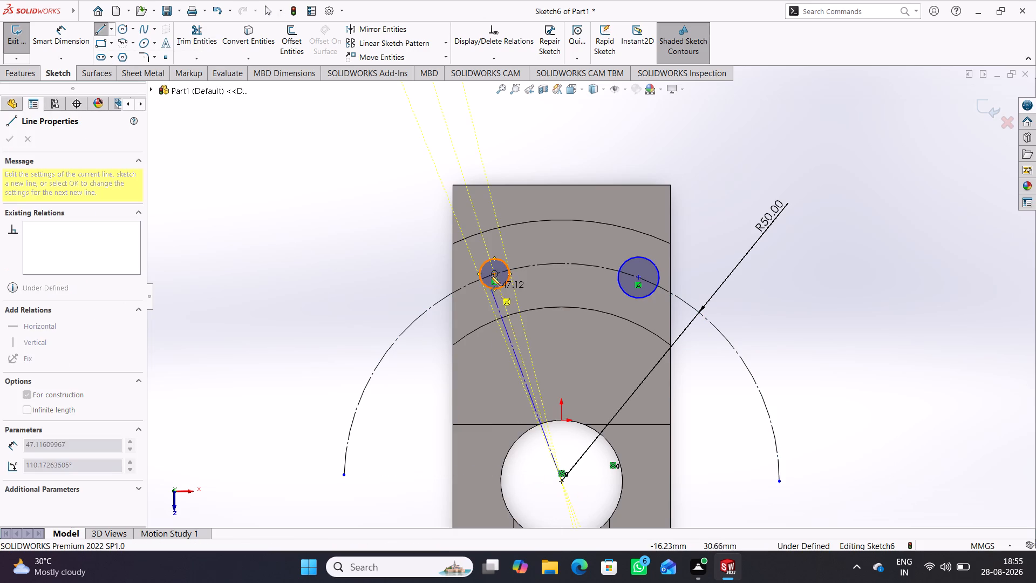
left_click(452, 151)
right_click(775, 124)
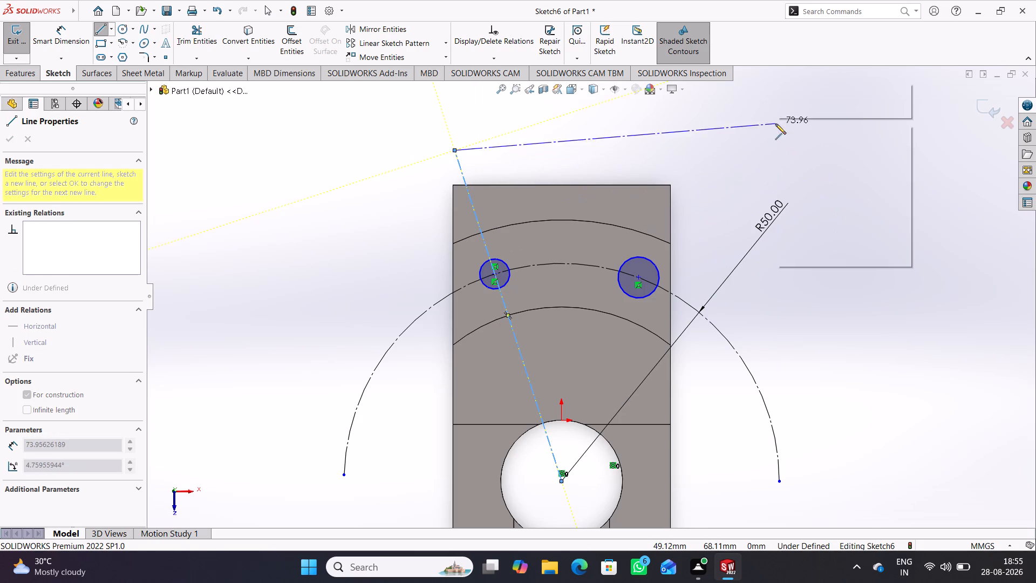
left_click(803, 135)
left_click(367, 192)
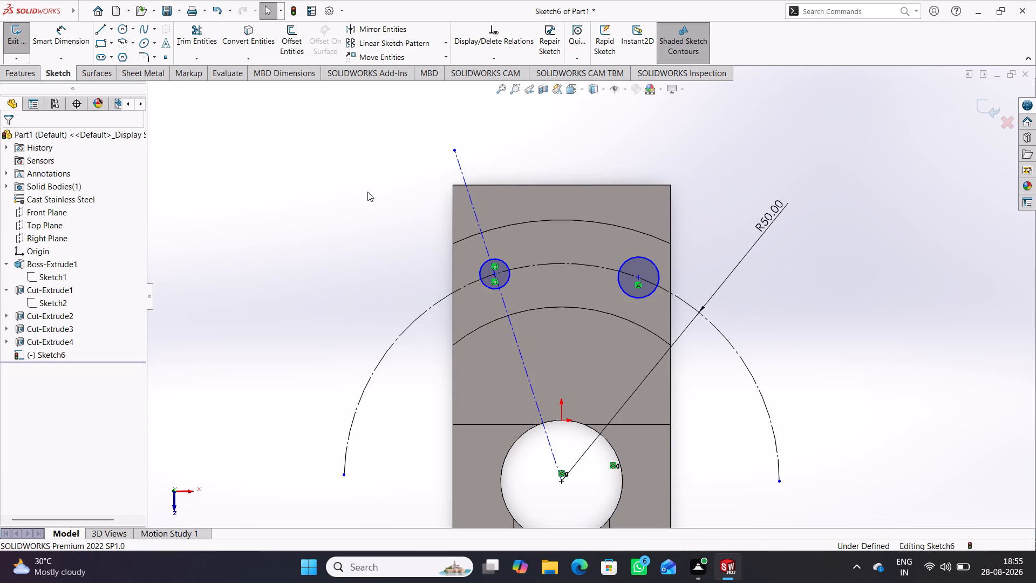
Sketch a second construction centreline about 80 mm long from the R50 arc's centre through the larger circle, ending just beyond the part's edge.
right_click_drag(392, 182, 140, 220)
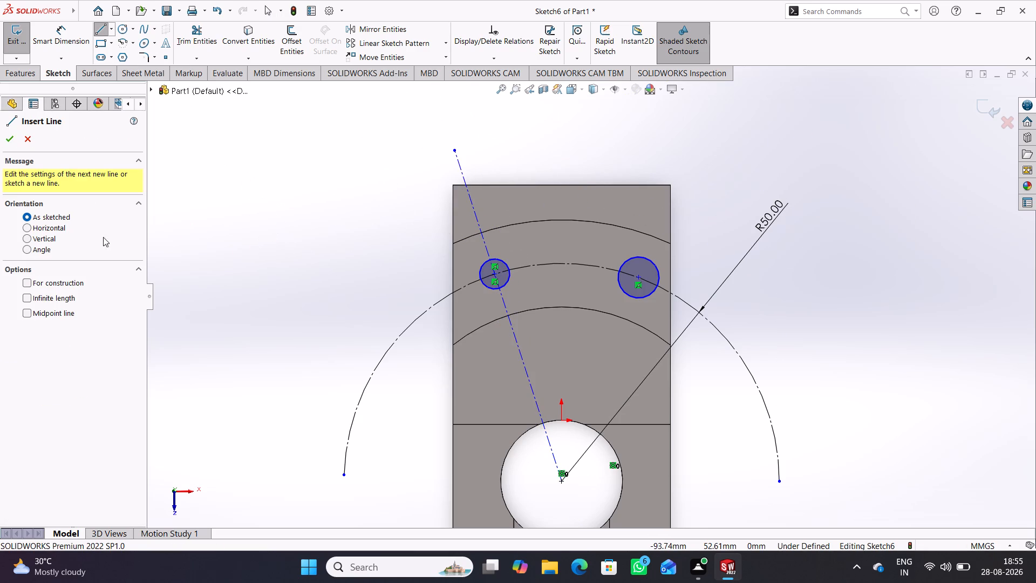
left_click(52, 279)
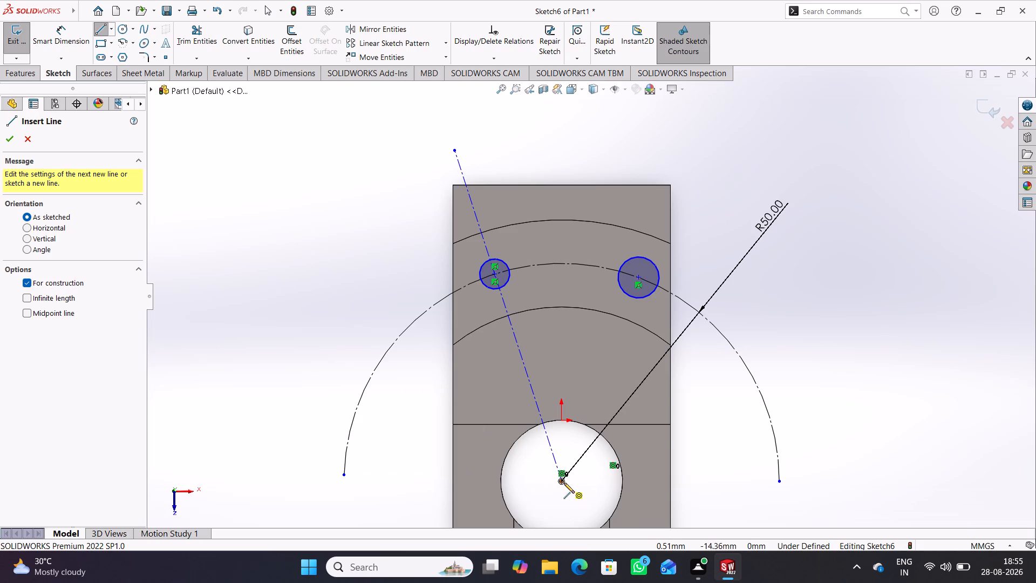
left_click(564, 483)
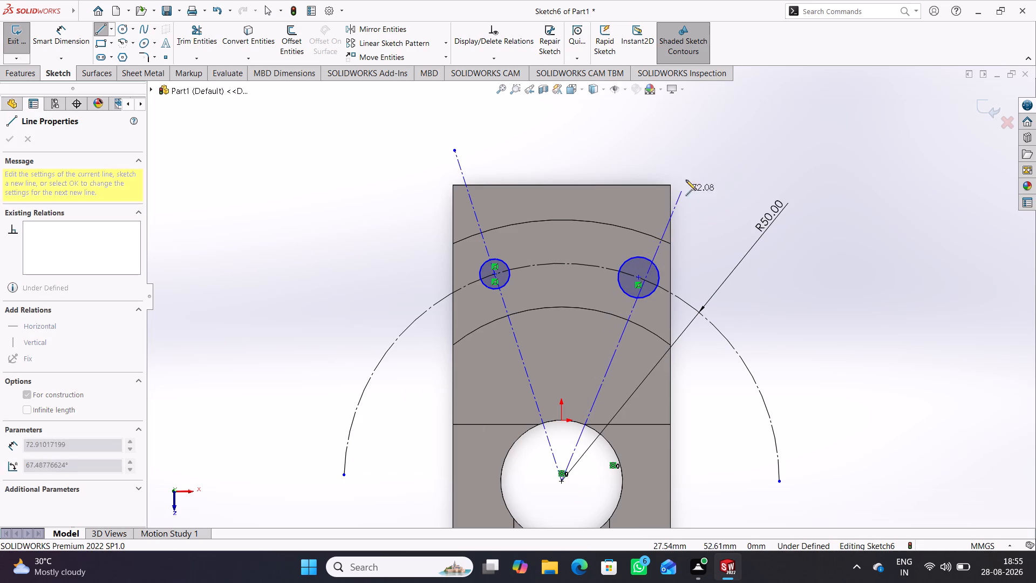
left_click(674, 135)
right_click(868, 227)
left_click(889, 236)
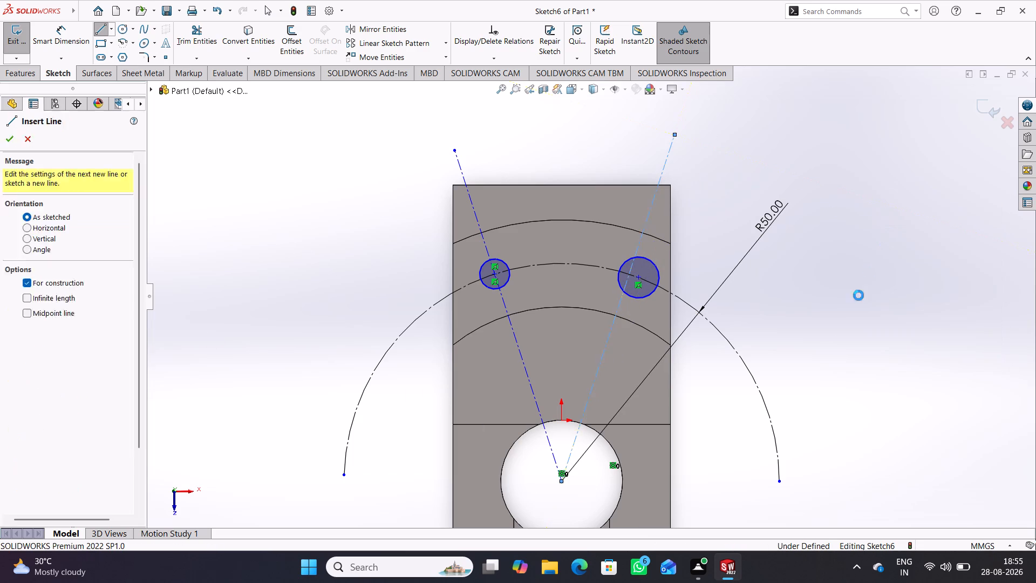
left_click(824, 336)
left_click_drag(675, 134, 674, 138)
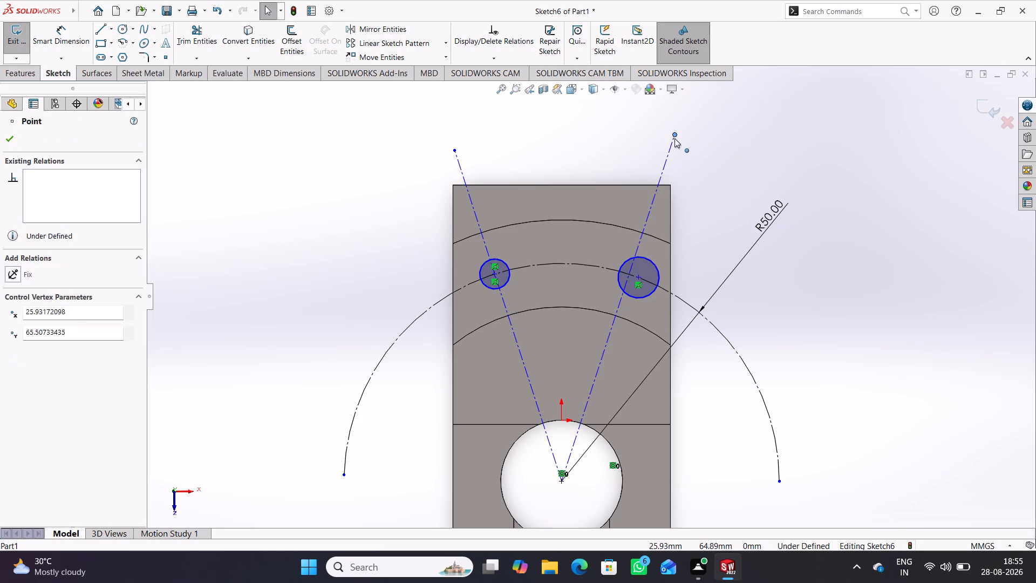
left_click_drag(674, 138, 672, 150)
left_click(759, 190)
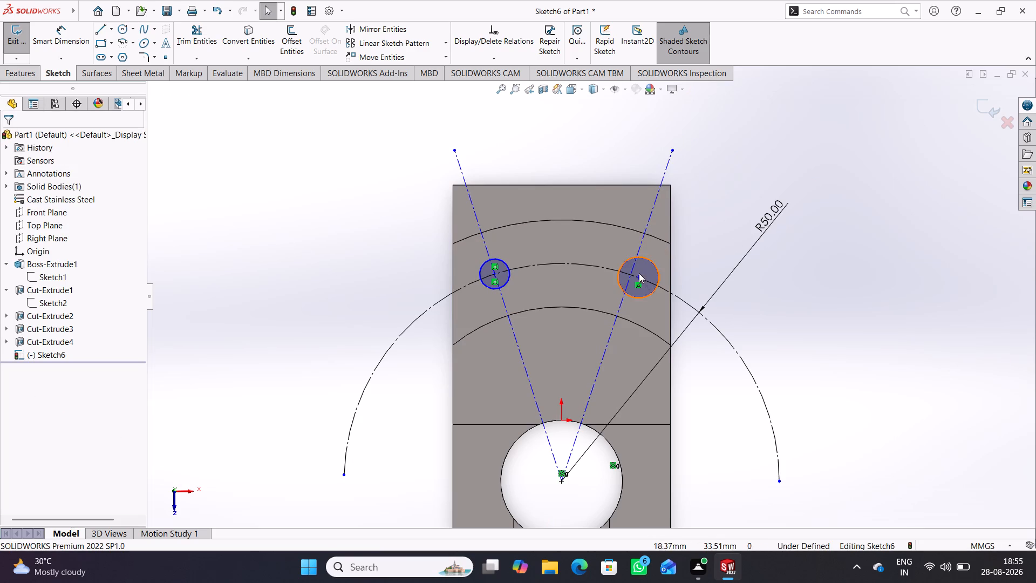
Make the larger circle's centre coincident with the second centreline.
left_click(641, 278)
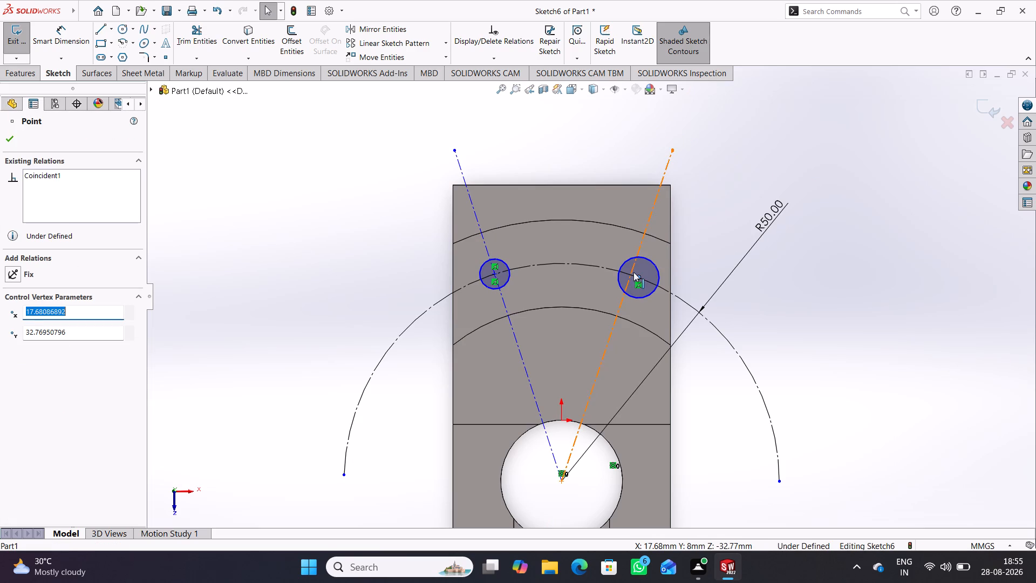
left_click(633, 272, "ctrl")
left_click(59, 347)
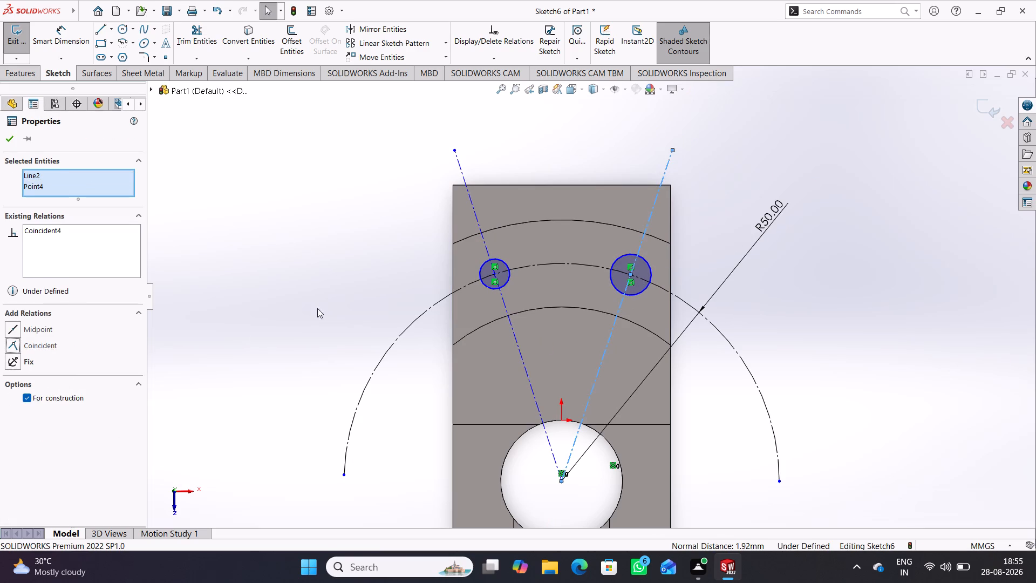
left_click(325, 303)
Shrink the smaller circle slightly and slide its centre a little outward along the R50 arc.
left_click_drag(487, 260, 466, 284)
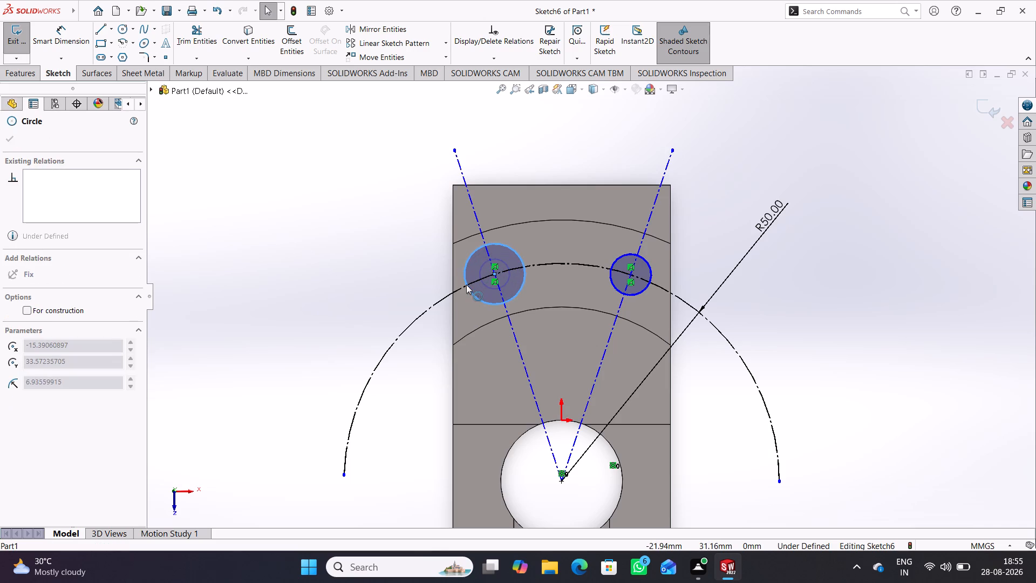
left_click_drag(466, 284, 482, 276)
left_click(358, 272)
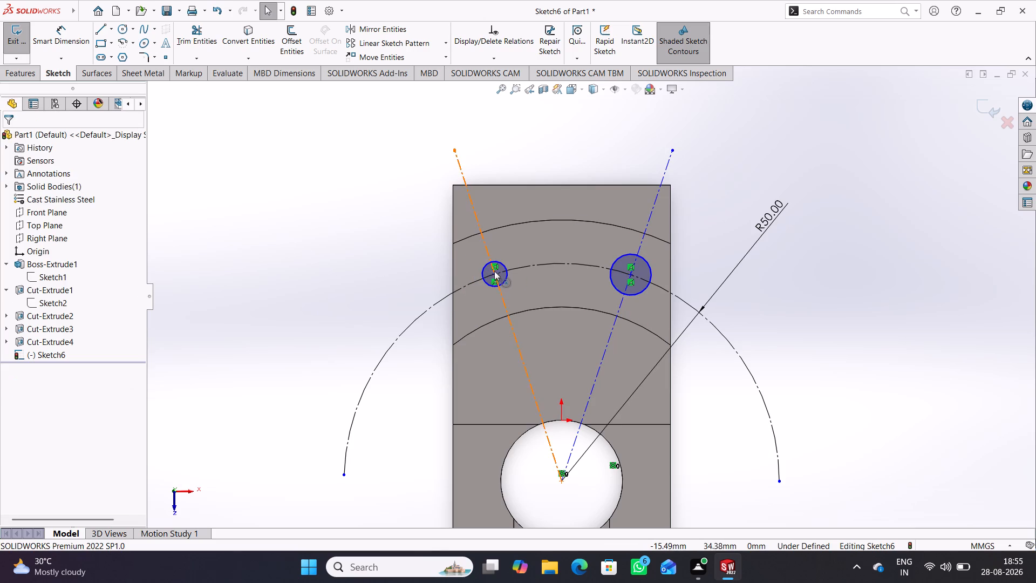
left_click_drag(495, 273, 487, 278)
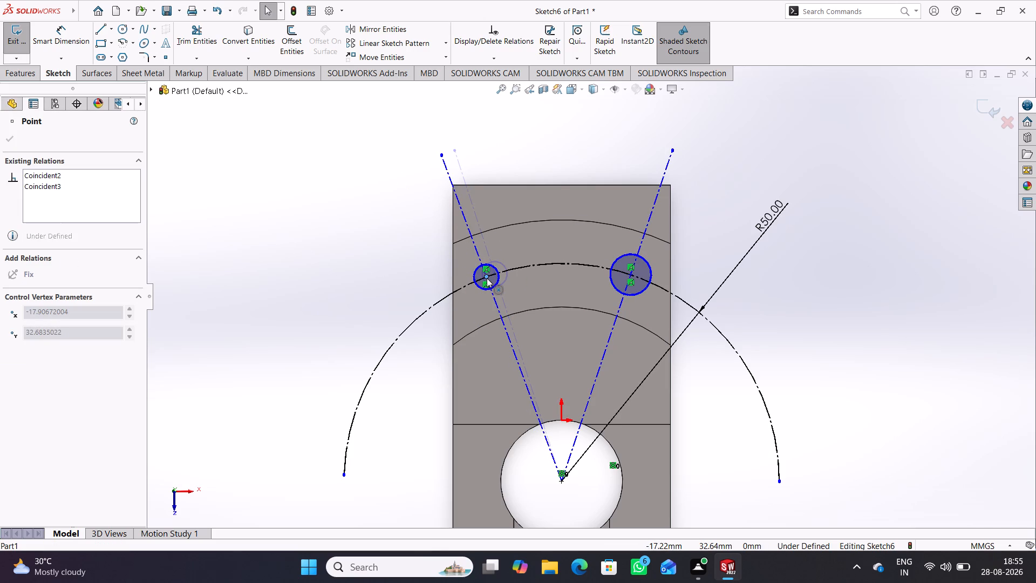
left_click_drag(487, 278, 490, 278)
left_click(317, 241)
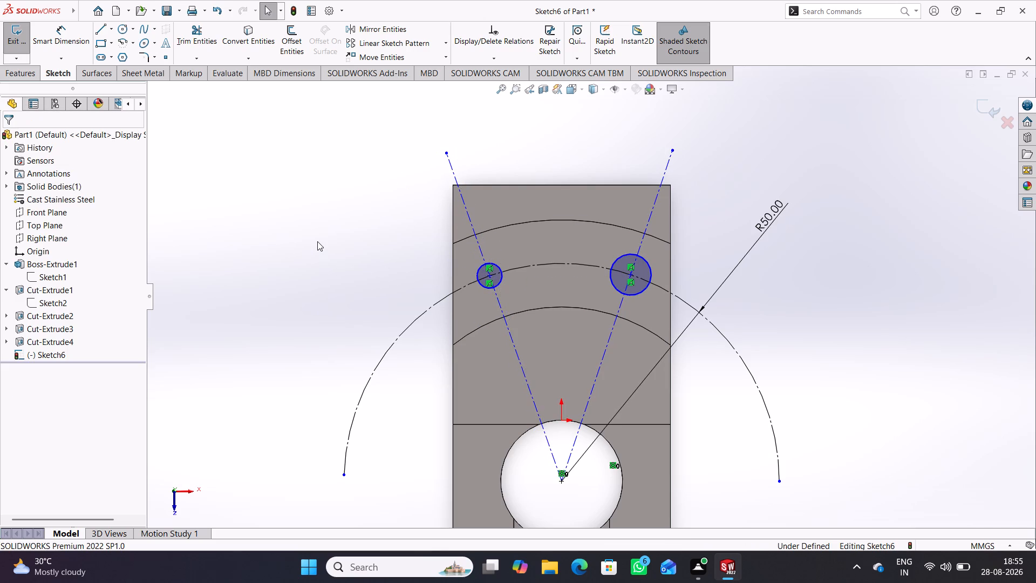
left_click(320, 276)
Dimension the angle between the two slanted centrelines as 36°.
right_click_drag(289, 367, 281, 214)
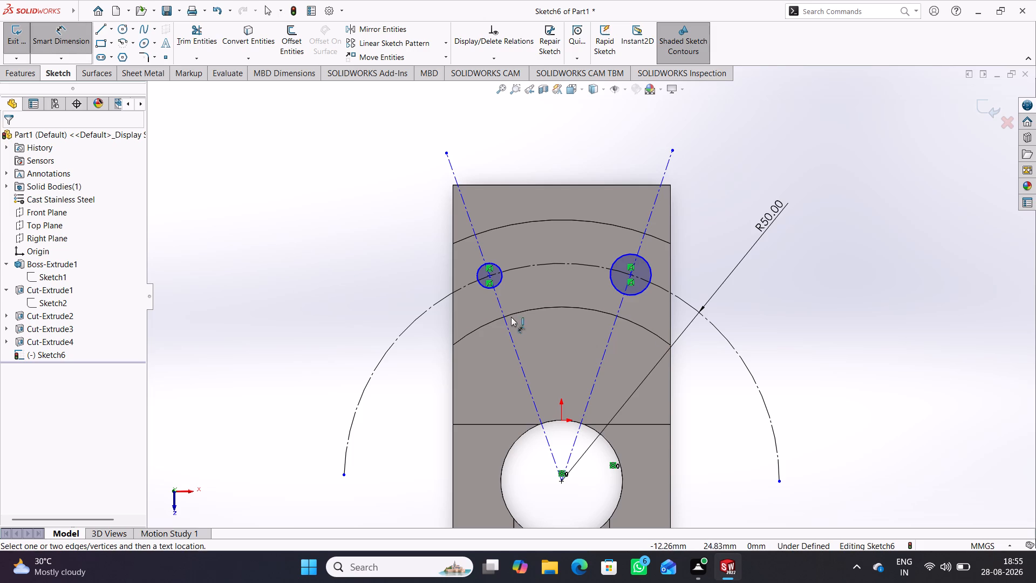
left_click(504, 321)
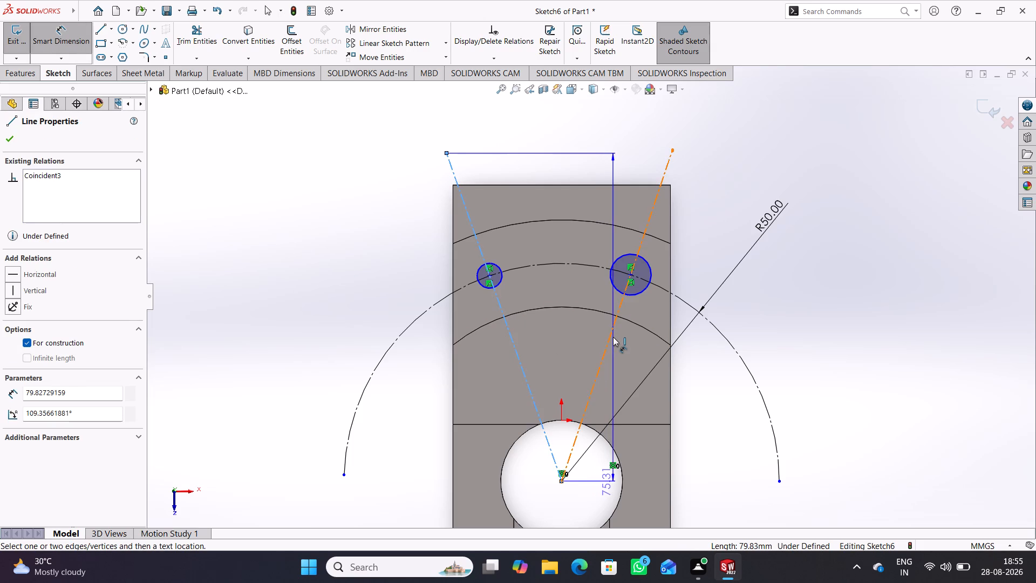
left_click(613, 337)
left_click(547, 147)
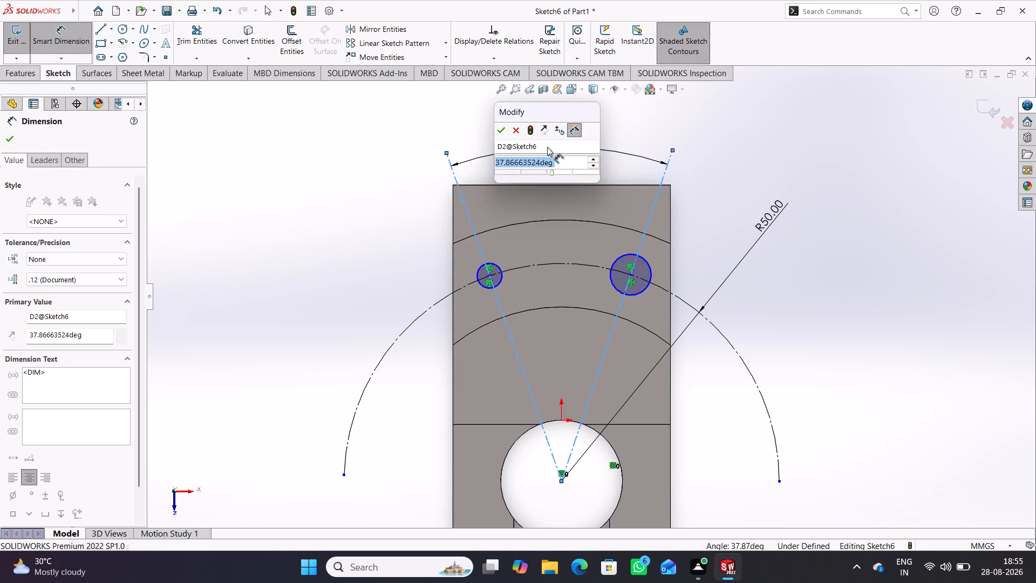
type("36")
key("Return")
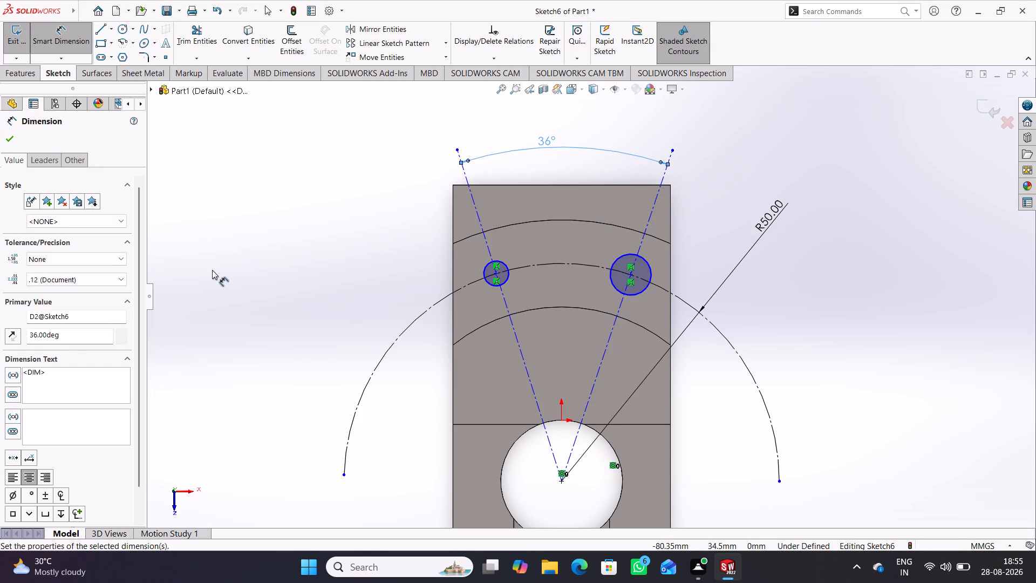
left_click(212, 270)
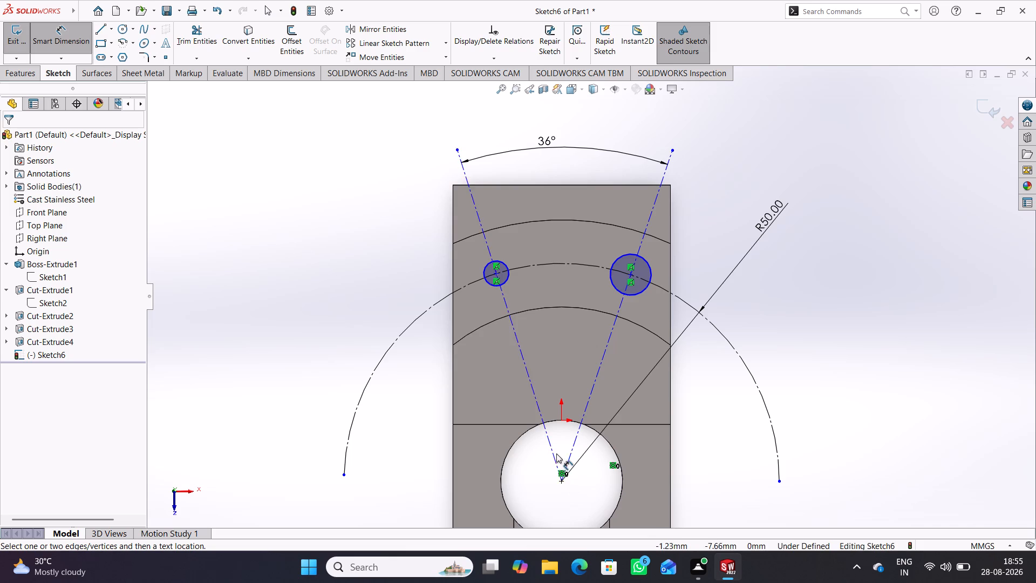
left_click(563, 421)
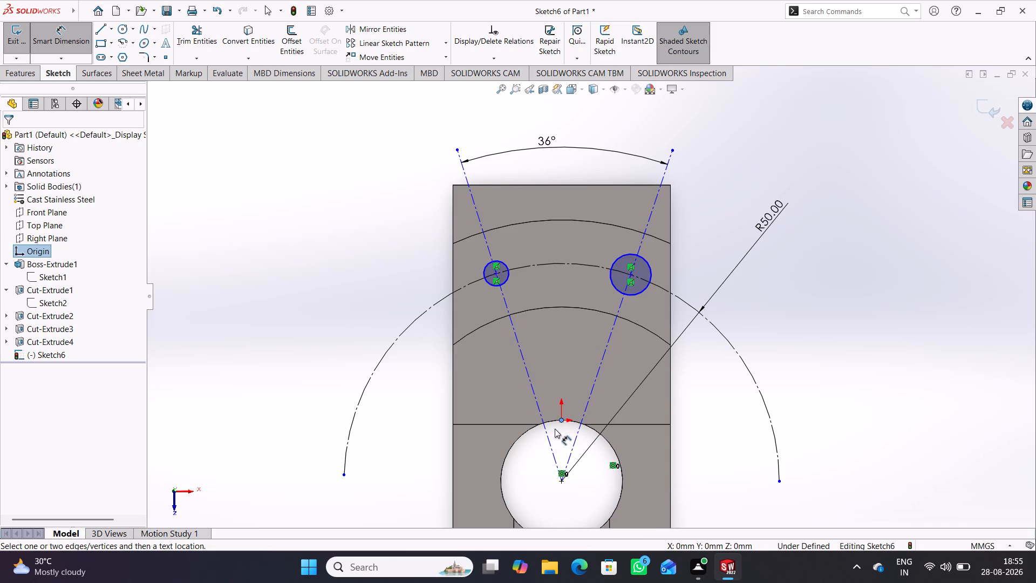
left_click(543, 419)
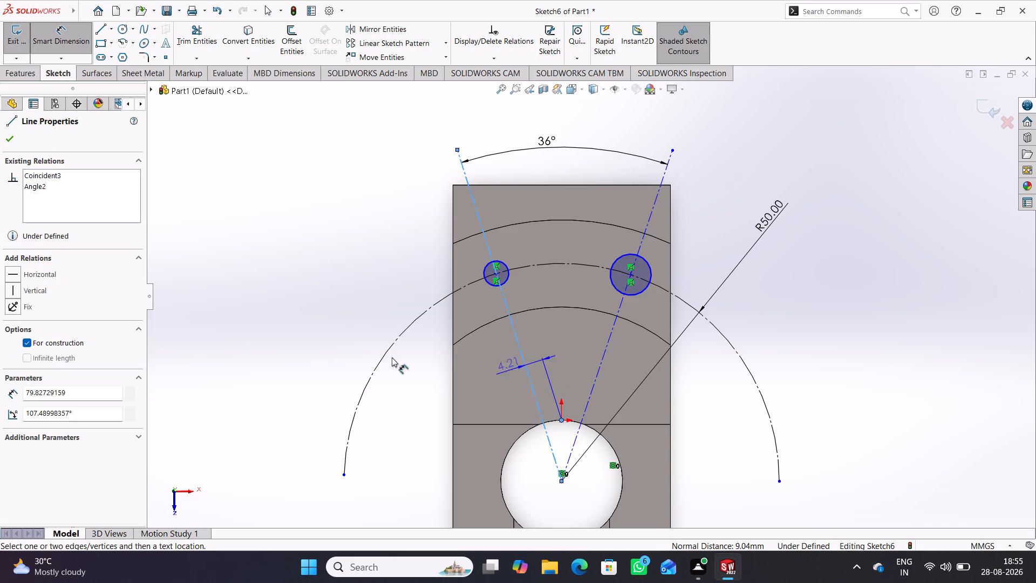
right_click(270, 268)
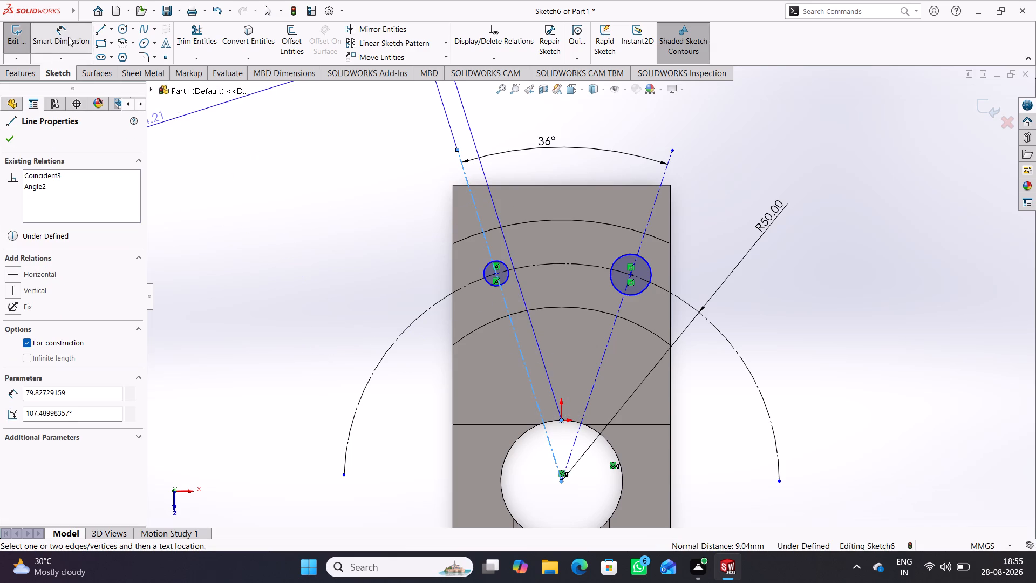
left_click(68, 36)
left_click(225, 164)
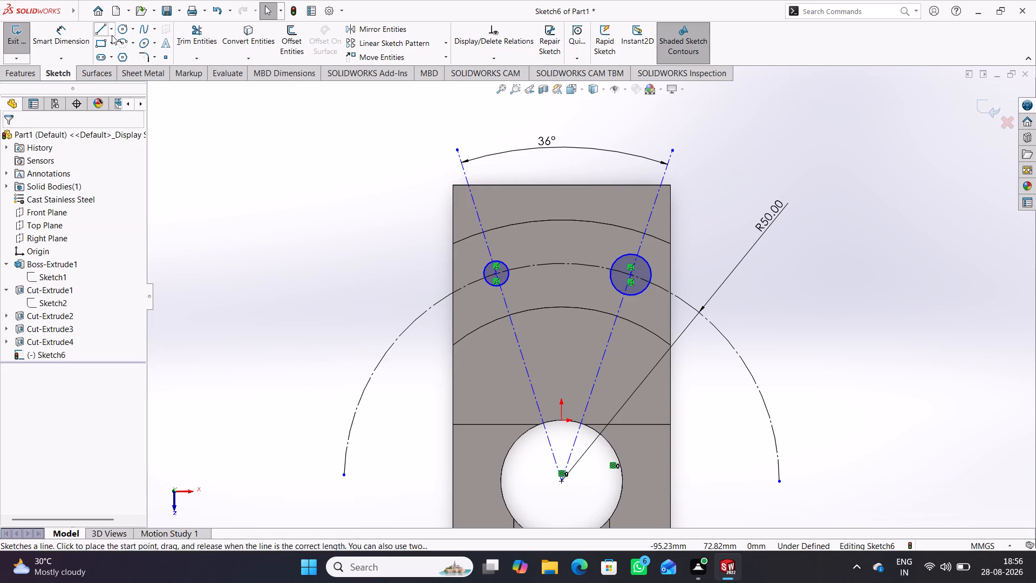
Sketch a vertical construction centreline about 76 mm long from the R50 arc's centre through the origin.
left_click(112, 26)
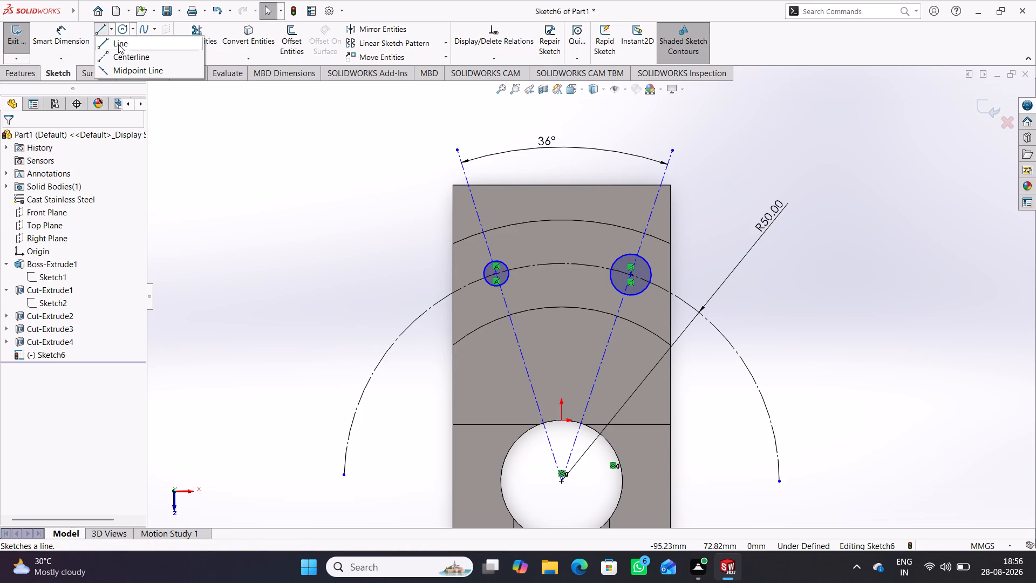
left_click(119, 55)
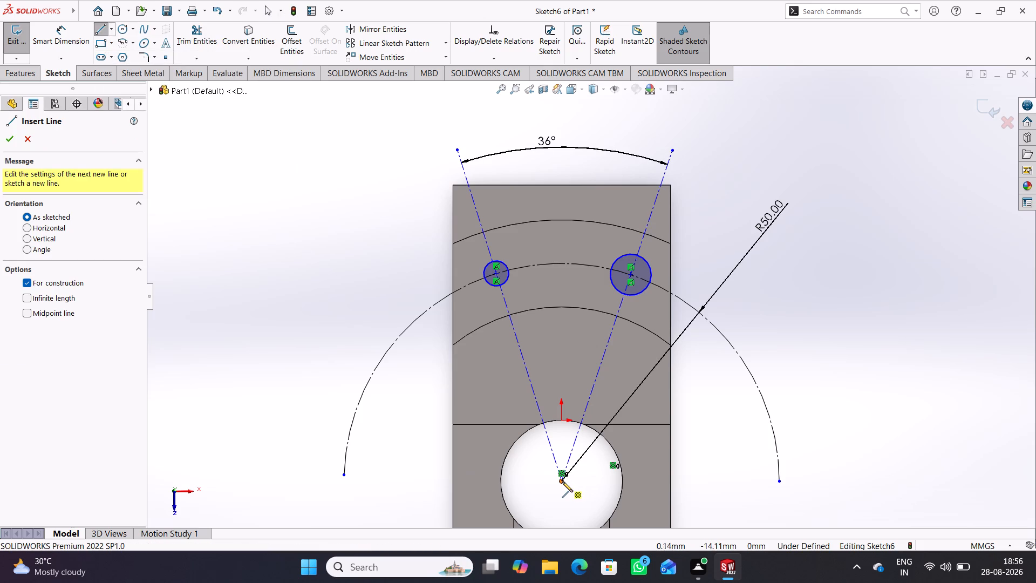
left_click(562, 481)
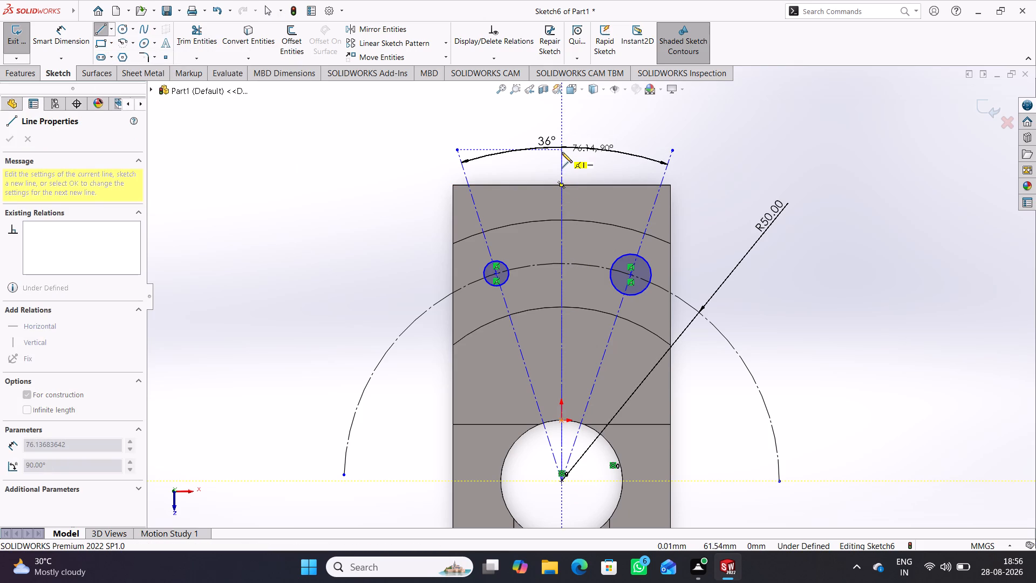
left_click(562, 152)
right_click(333, 184)
left_click(359, 189)
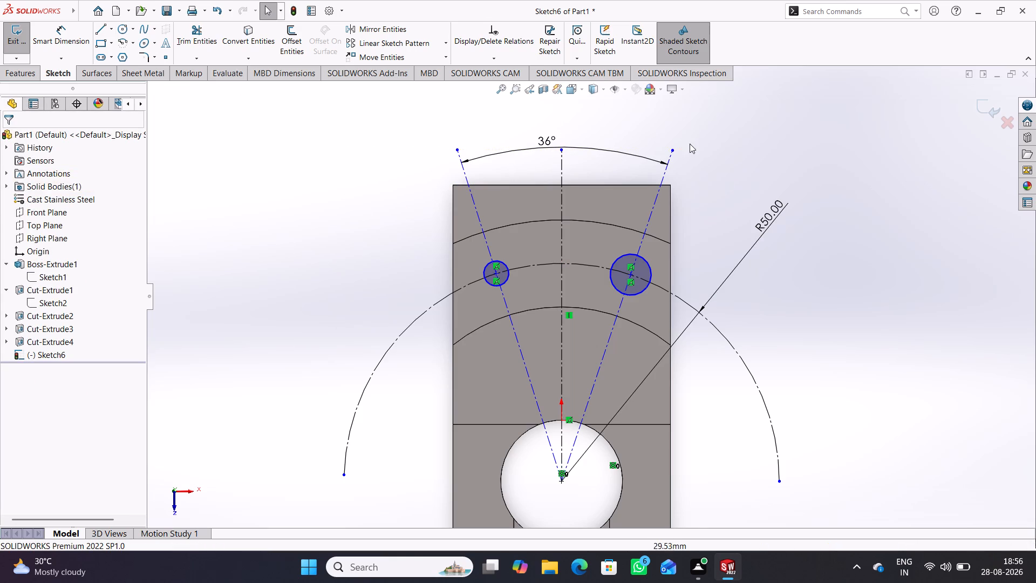
Shift the outer end of the larger circle's centreline slightly outward, level with the vertical centreline's end.
left_click(674, 150)
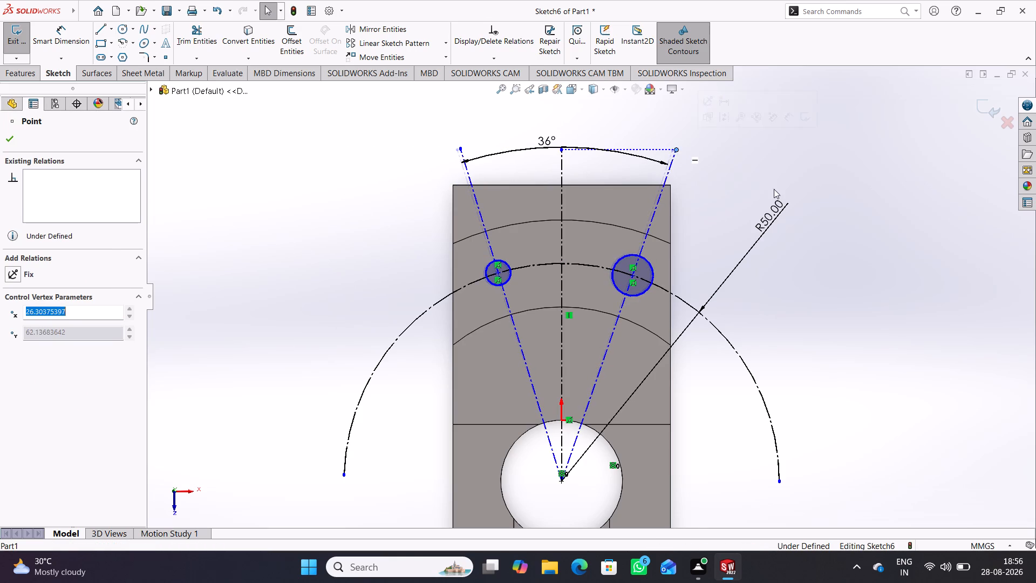
left_click(761, 178)
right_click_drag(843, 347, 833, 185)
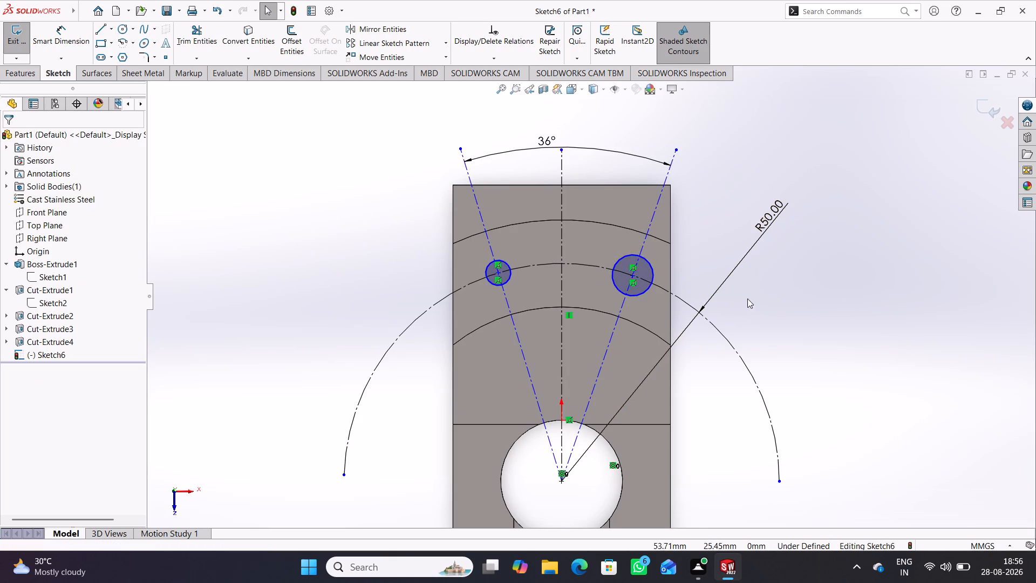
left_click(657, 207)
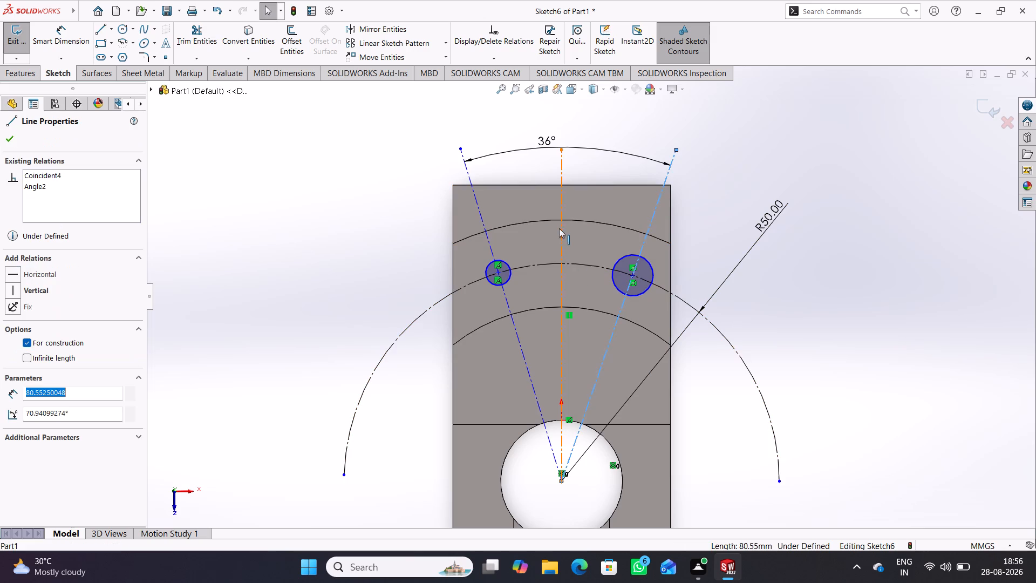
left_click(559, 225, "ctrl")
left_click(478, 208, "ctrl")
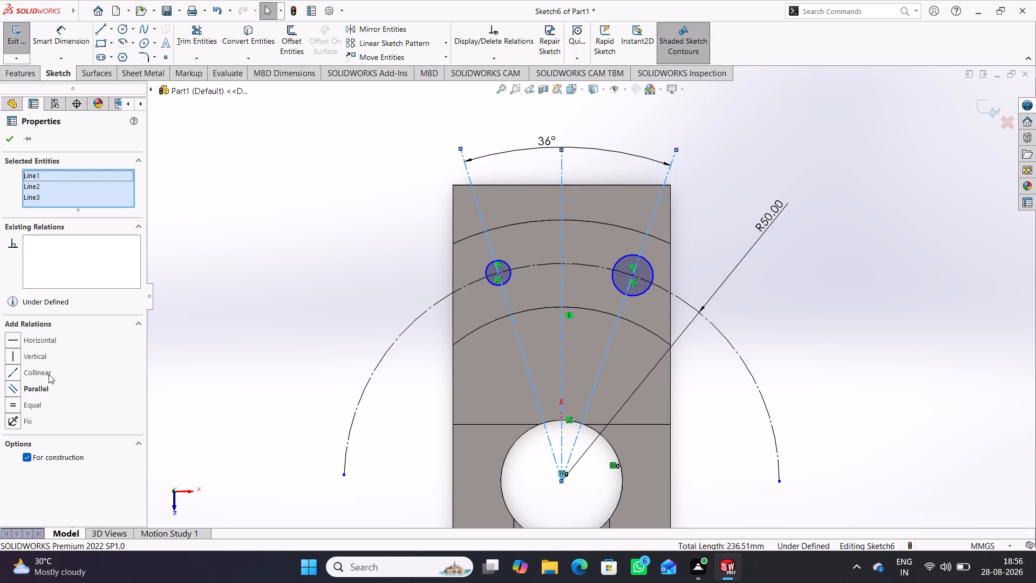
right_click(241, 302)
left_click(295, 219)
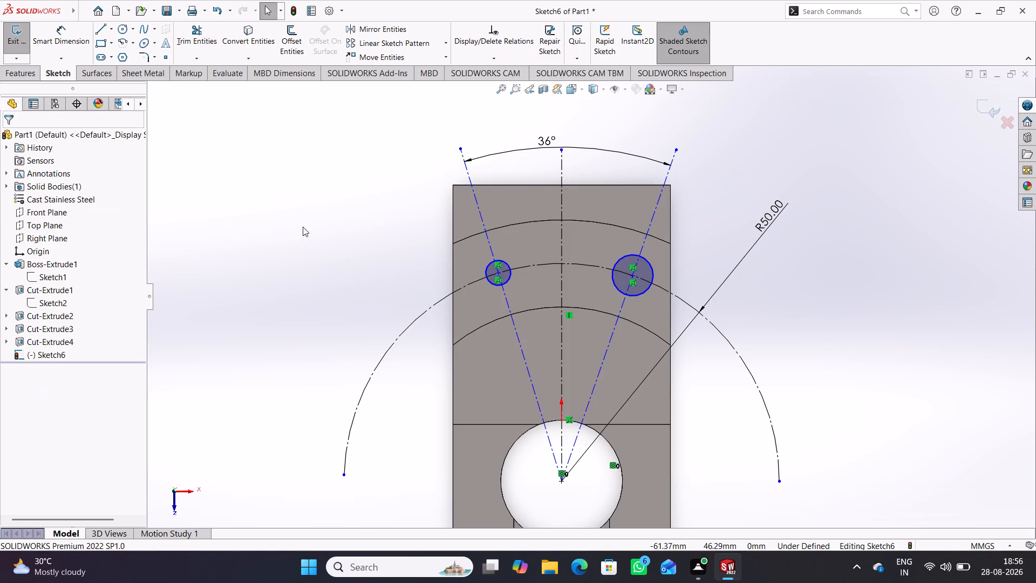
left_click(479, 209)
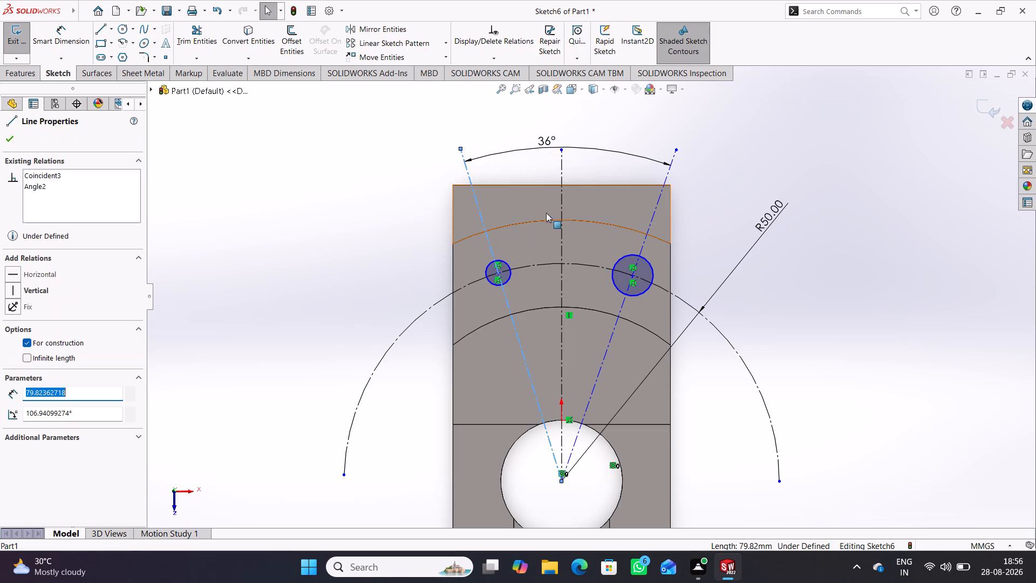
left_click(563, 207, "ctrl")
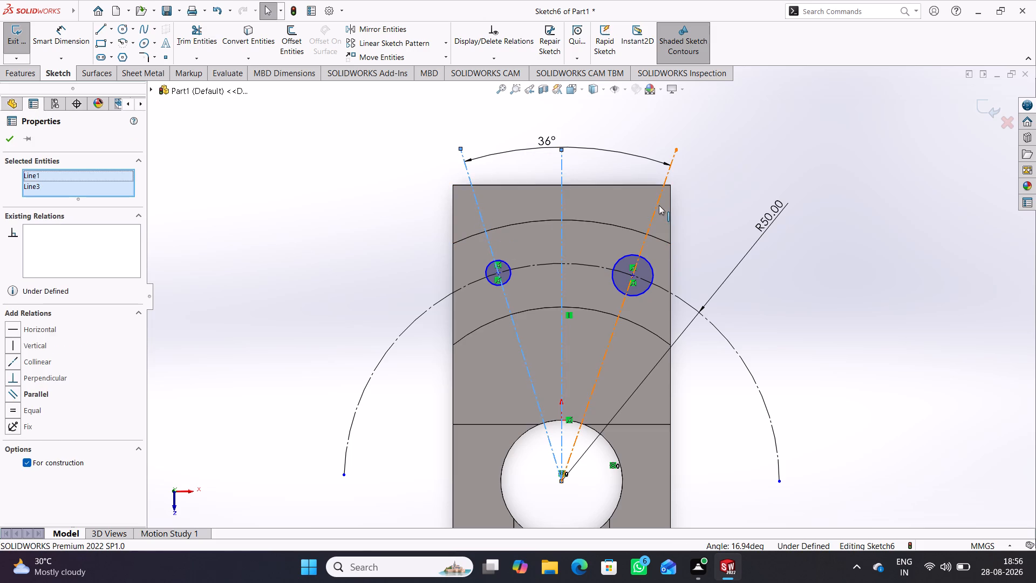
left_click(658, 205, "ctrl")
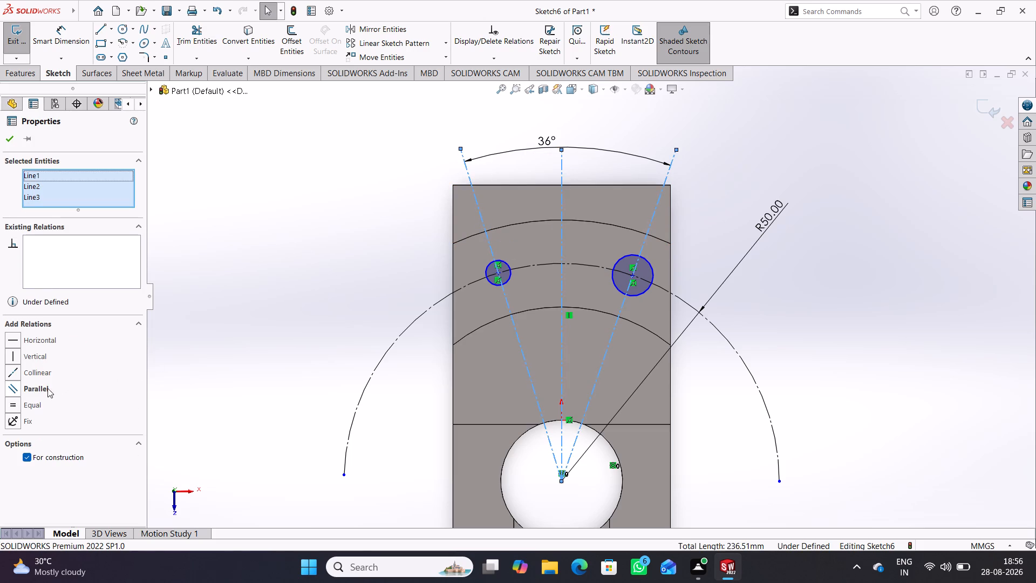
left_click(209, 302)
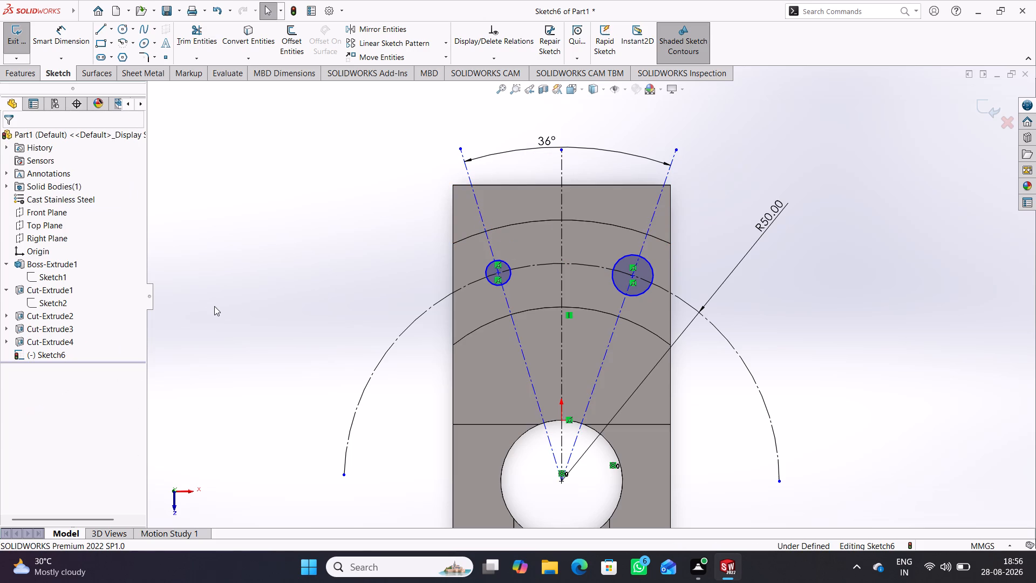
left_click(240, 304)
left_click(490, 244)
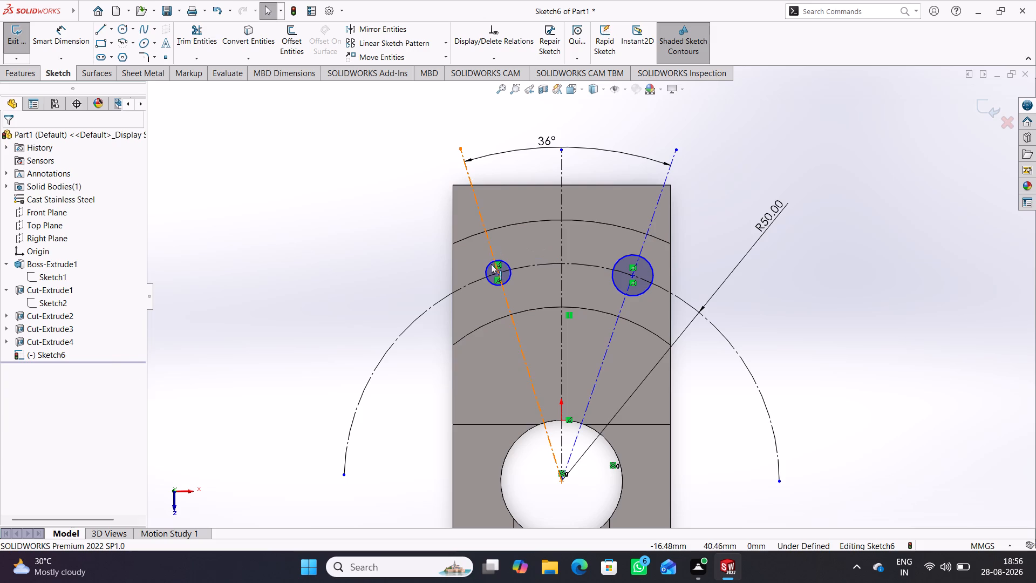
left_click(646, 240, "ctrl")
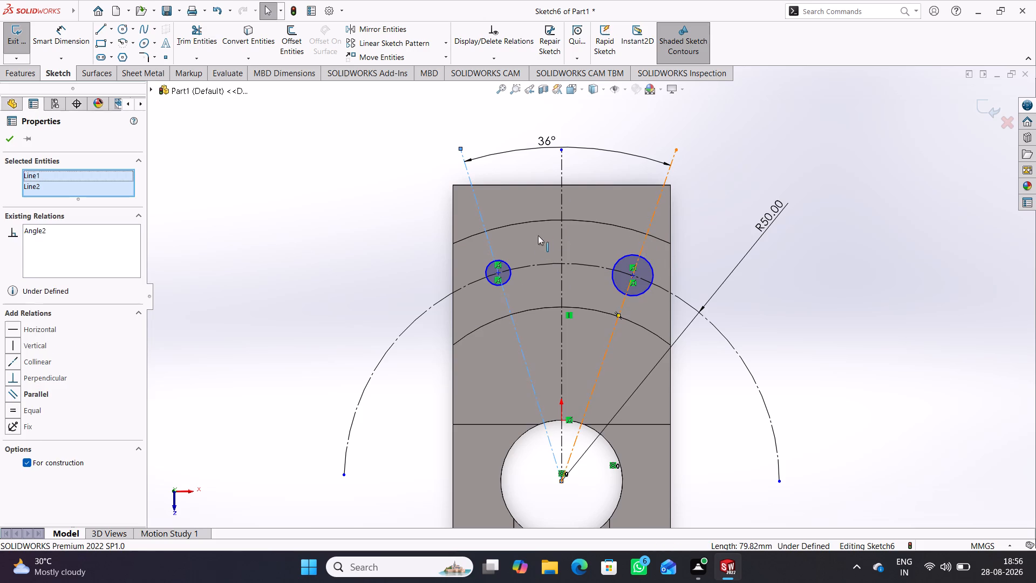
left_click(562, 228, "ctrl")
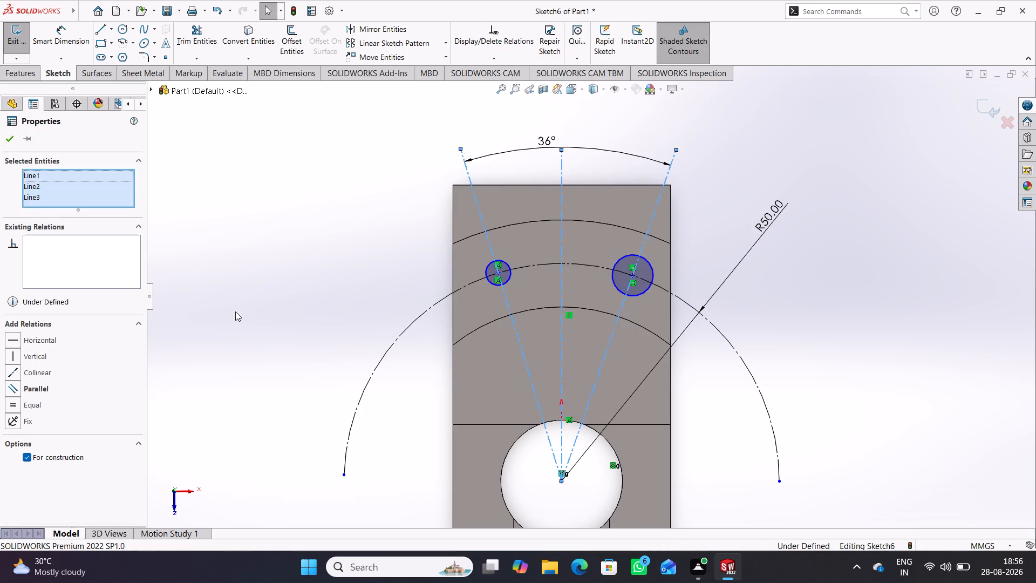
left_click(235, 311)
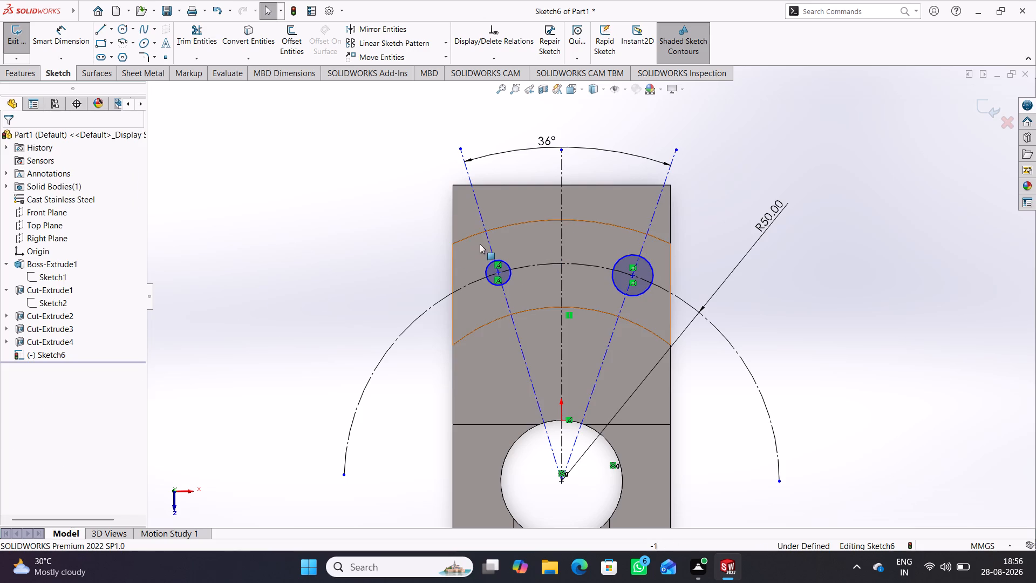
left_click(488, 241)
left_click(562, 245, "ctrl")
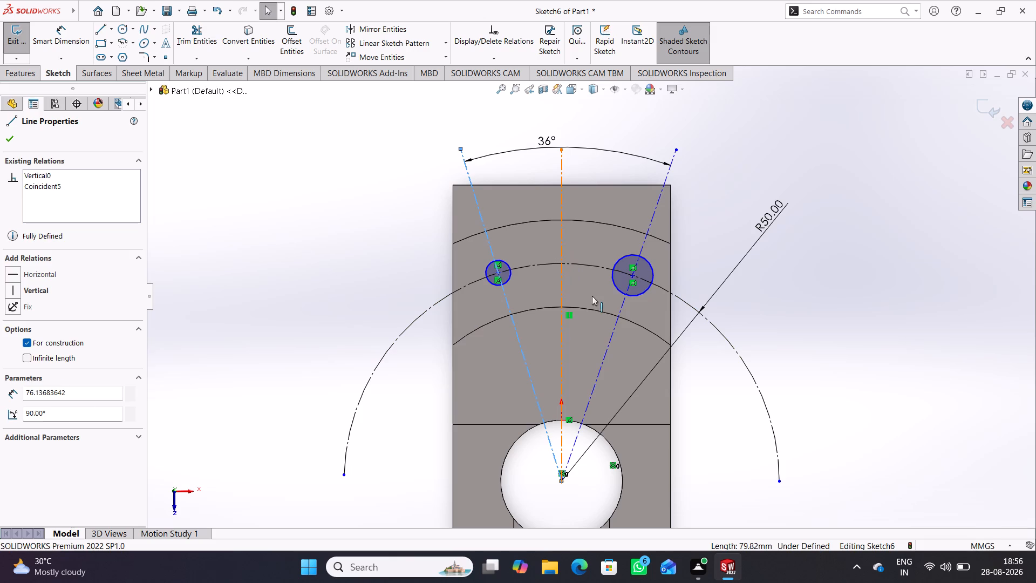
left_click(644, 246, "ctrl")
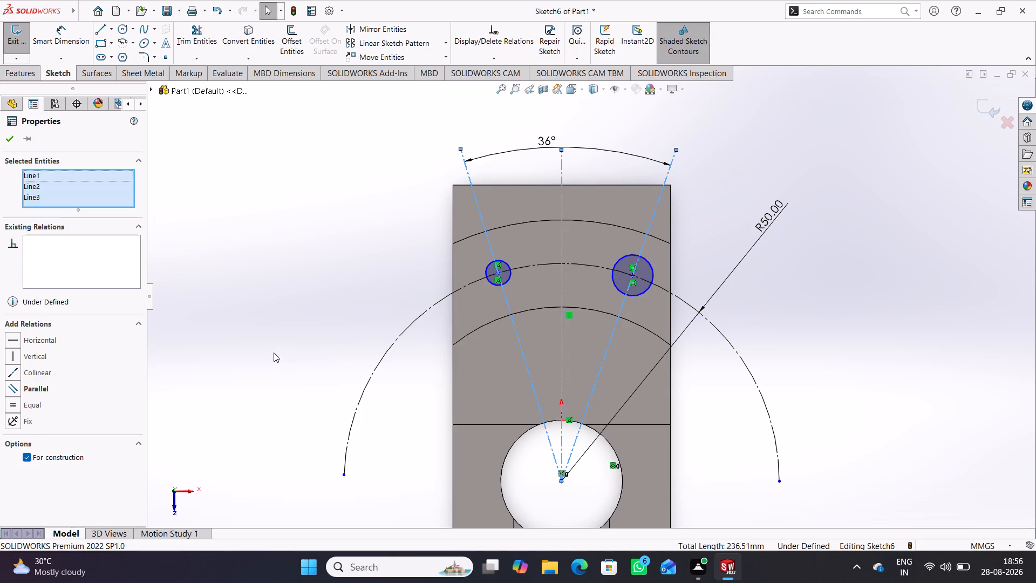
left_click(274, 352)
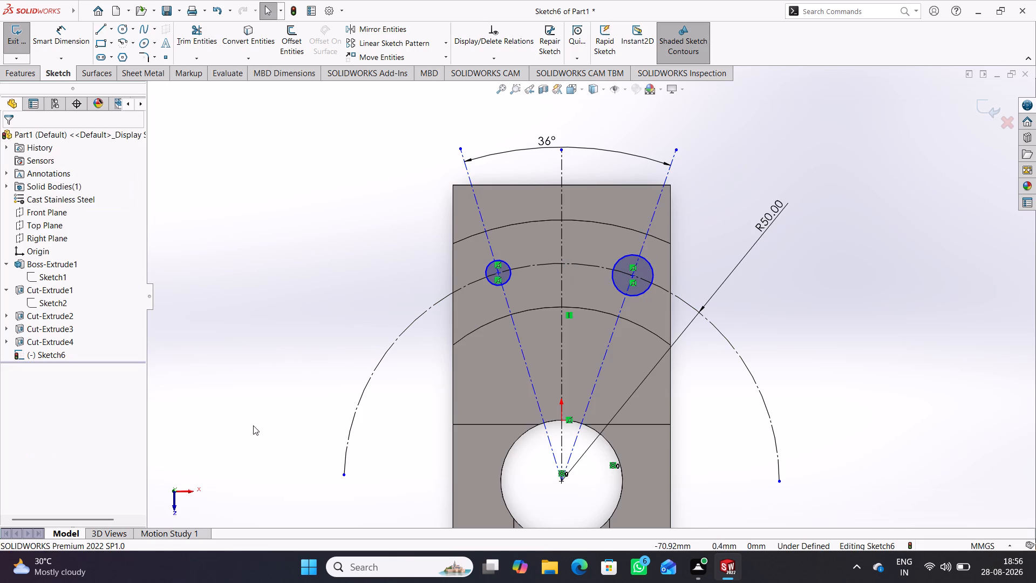
Dimension the angle between the left slanted centreline and the vertical centreline as 18°.
right_click_drag(256, 441, 227, 280)
left_click(488, 243)
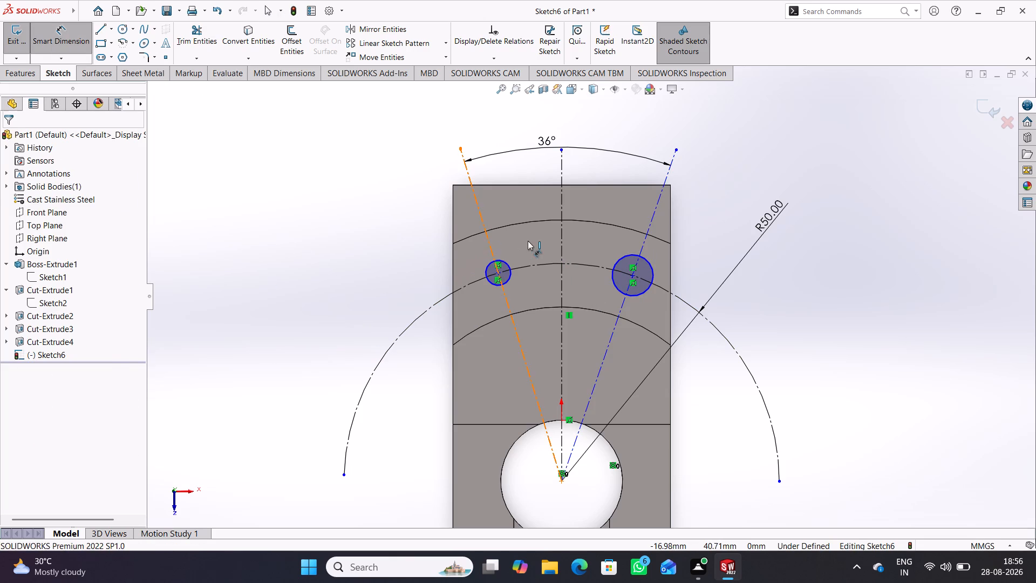
left_click(562, 231)
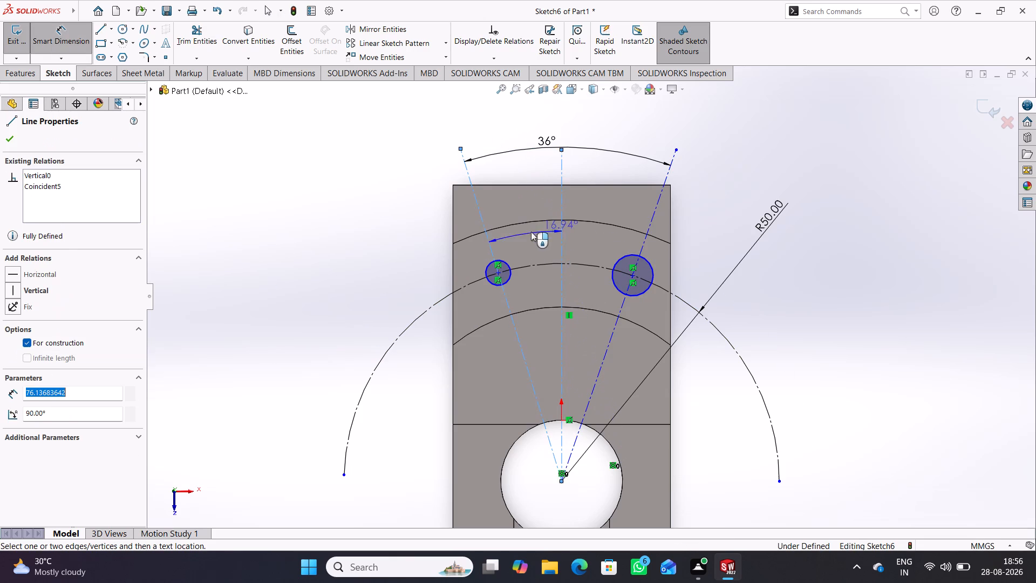
left_click(527, 239)
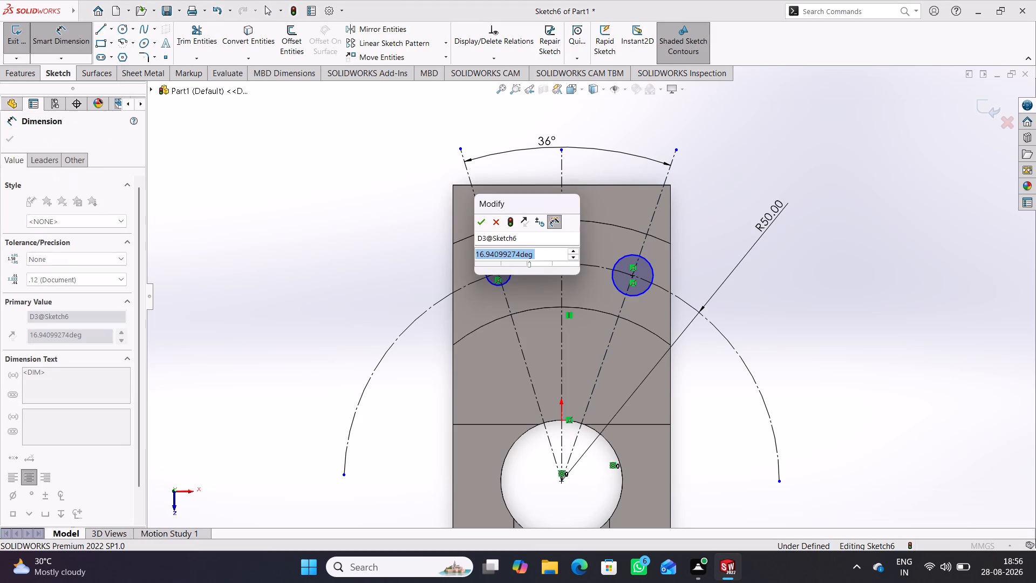
type("18")
key("Return")
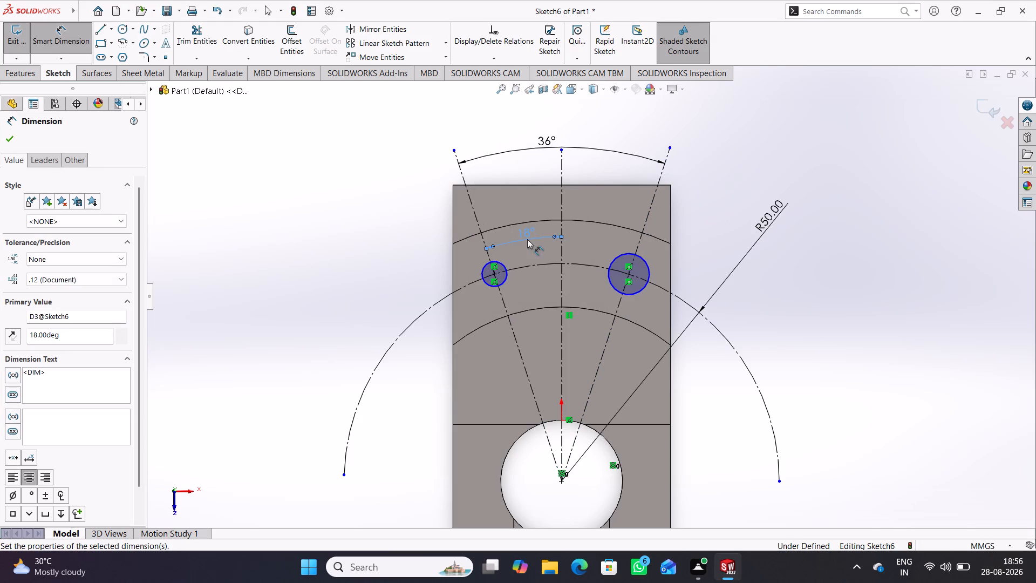
left_click(283, 323)
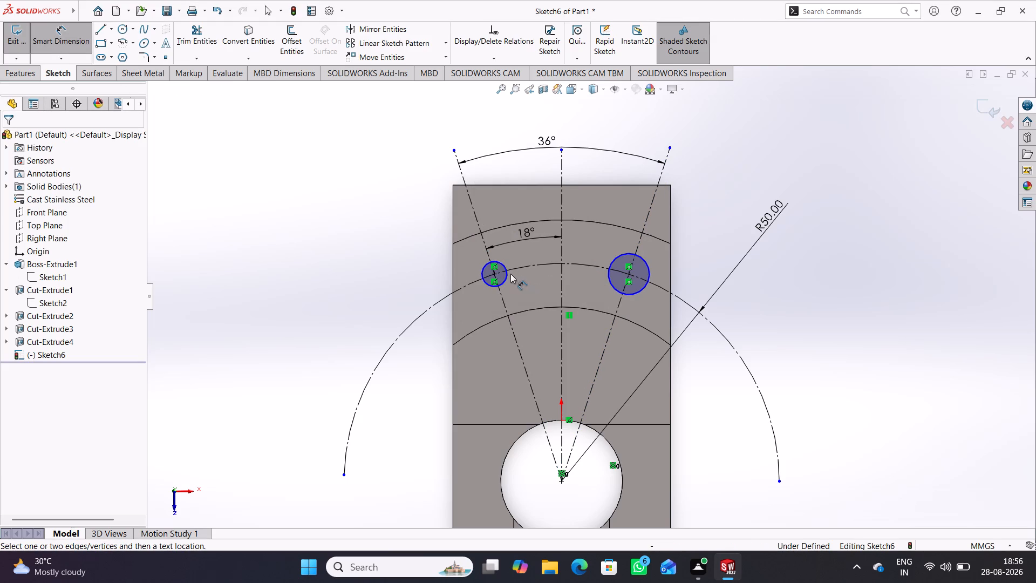
Dimension the smaller circle on the left slanted centreline with a diameter of 10 mm.
left_click(508, 272)
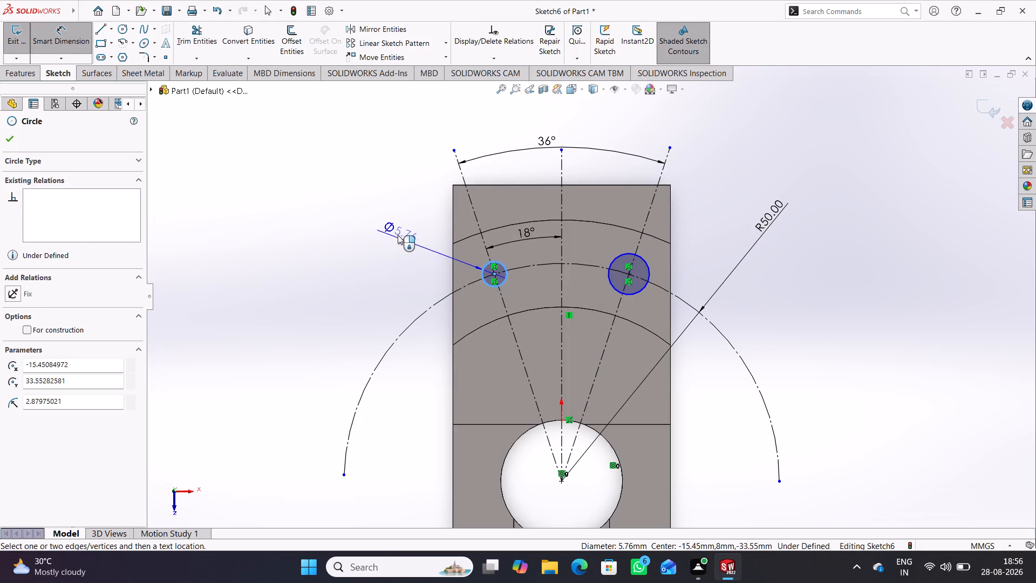
left_click(398, 235)
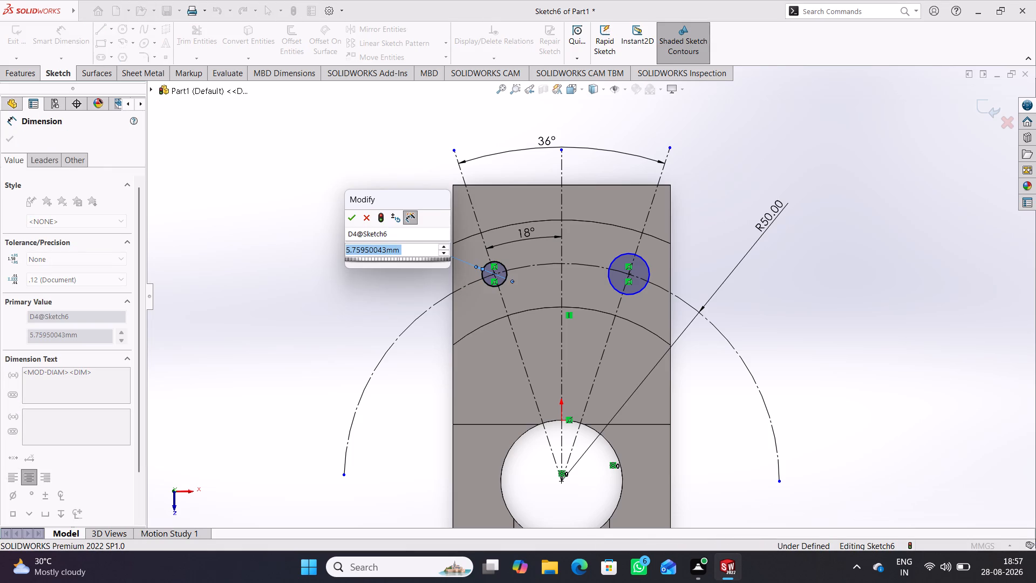
type("10")
key("Return")
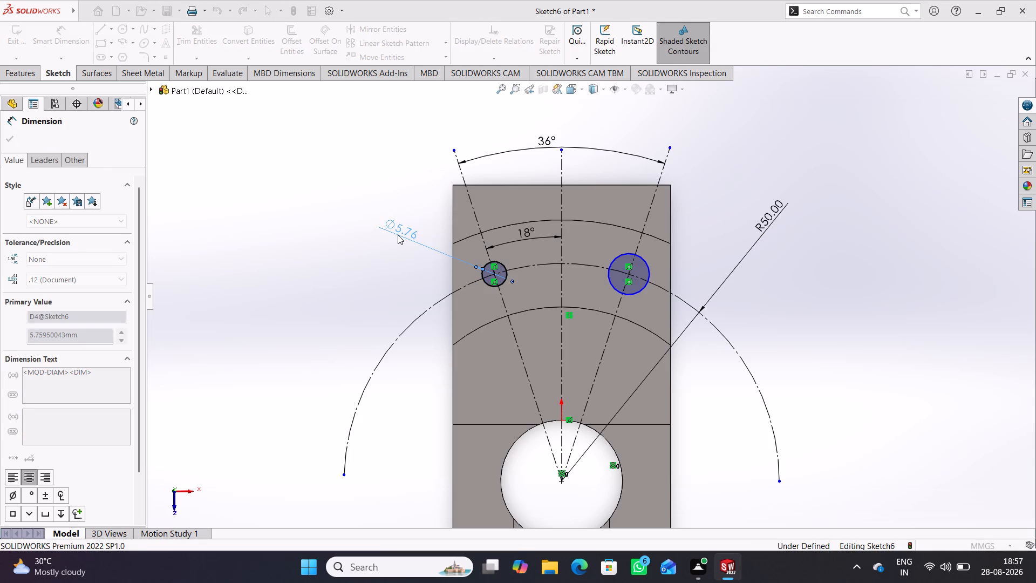
left_click(359, 282)
right_click_drag(313, 374, 300, 145)
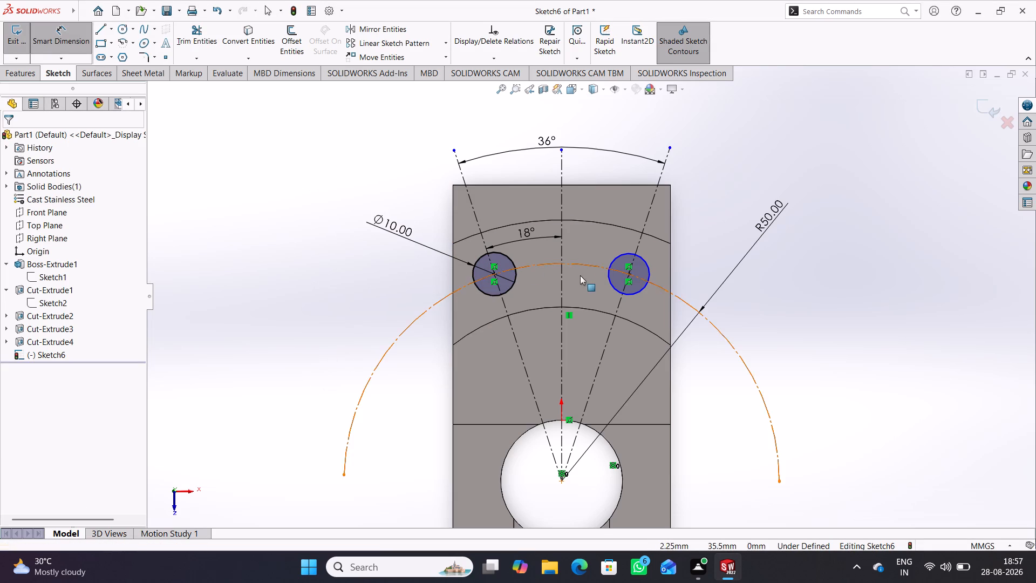
Add an Equal relation between the two circles on the R50 construction arc.
left_click(509, 255)
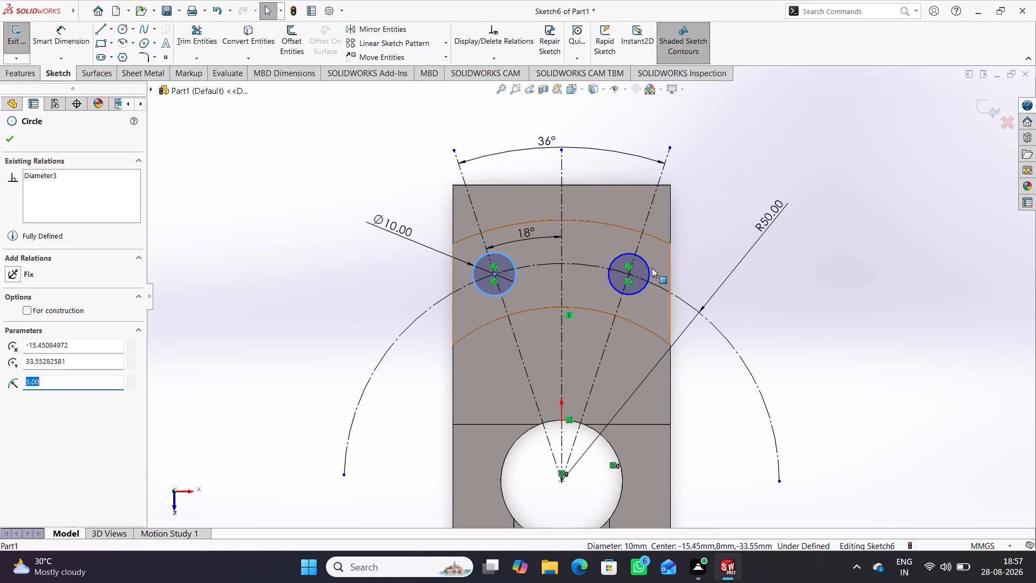
left_click(647, 268, "ctrl")
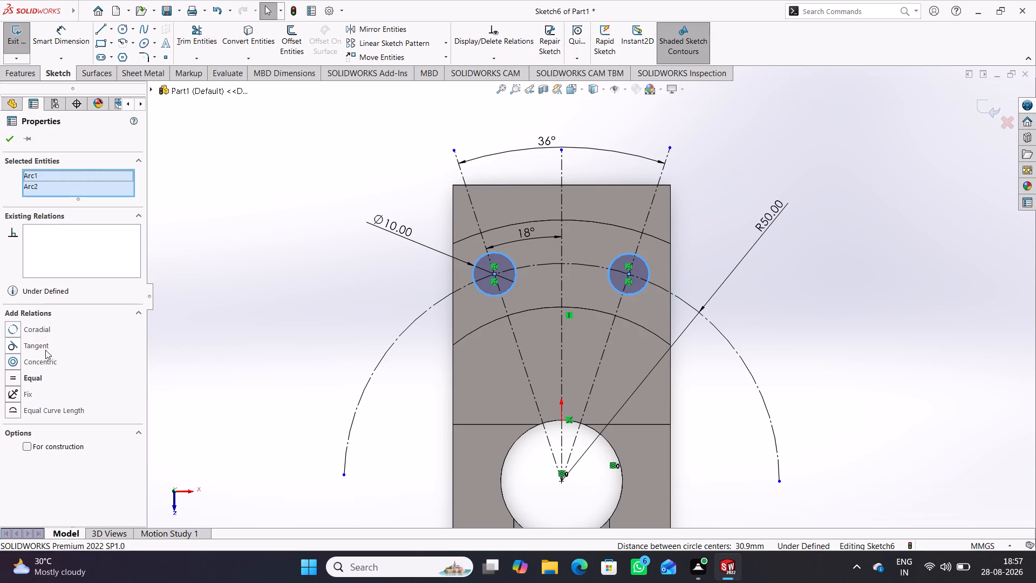
left_click(36, 375)
left_click(283, 283)
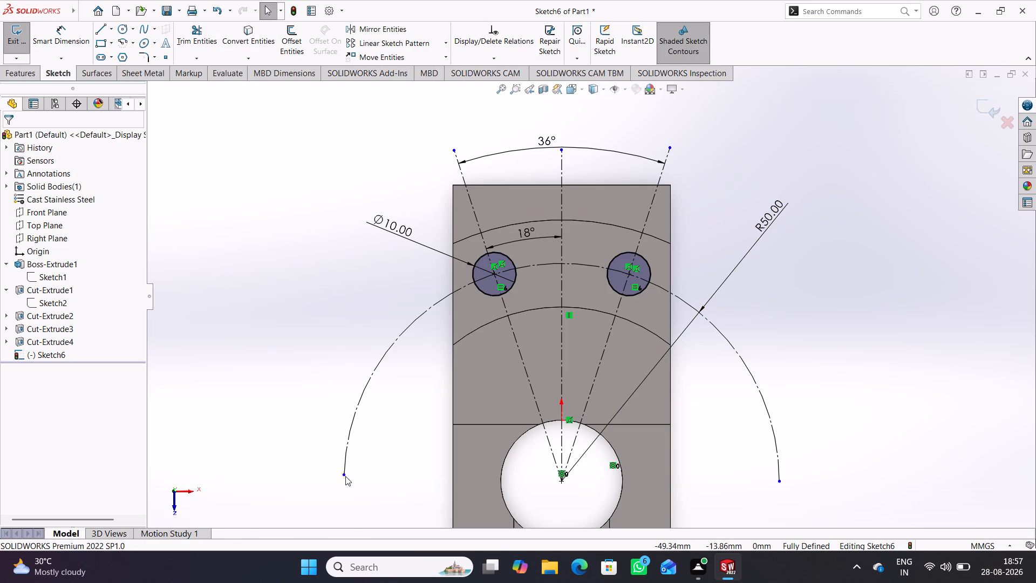
Shorten the R50 construction arc by bringing both of its ends in to the part's vertical side edges.
left_click_drag(345, 472, 454, 298)
left_click(386, 334)
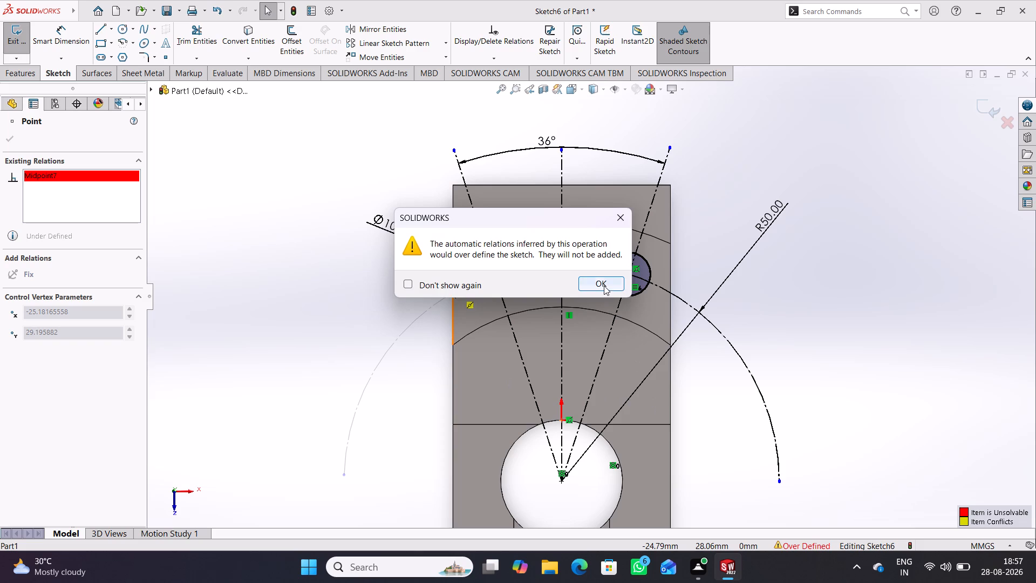
left_click(604, 286)
left_click(822, 401)
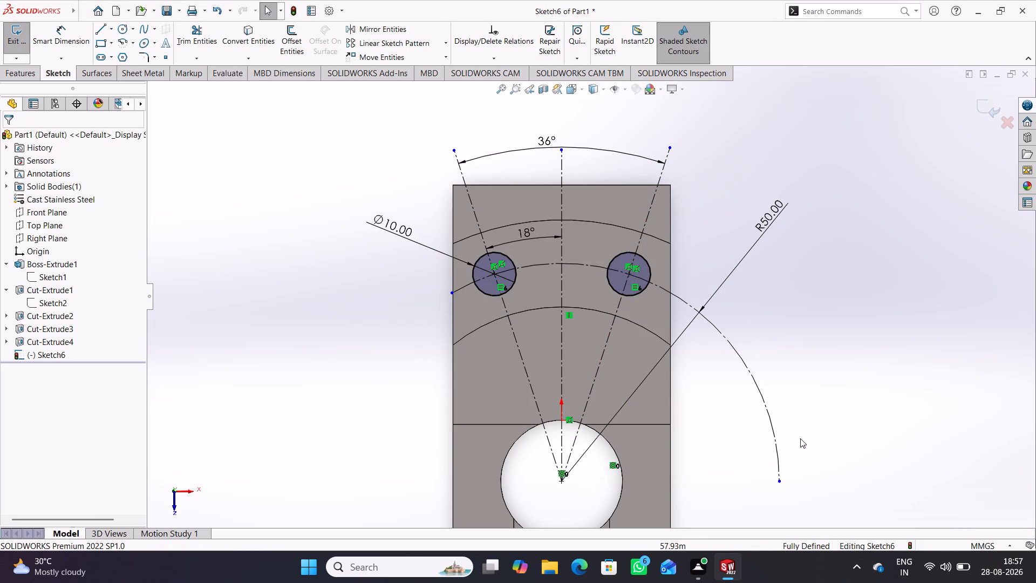
left_click_drag(780, 480, 663, 291)
left_click(748, 367)
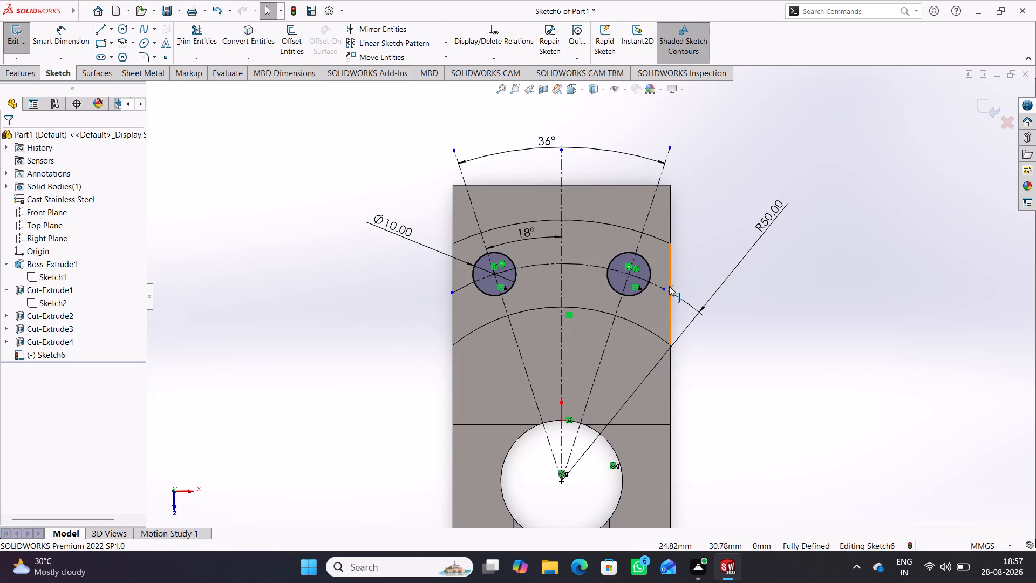
left_click_drag(663, 289, 672, 292)
left_click(738, 355)
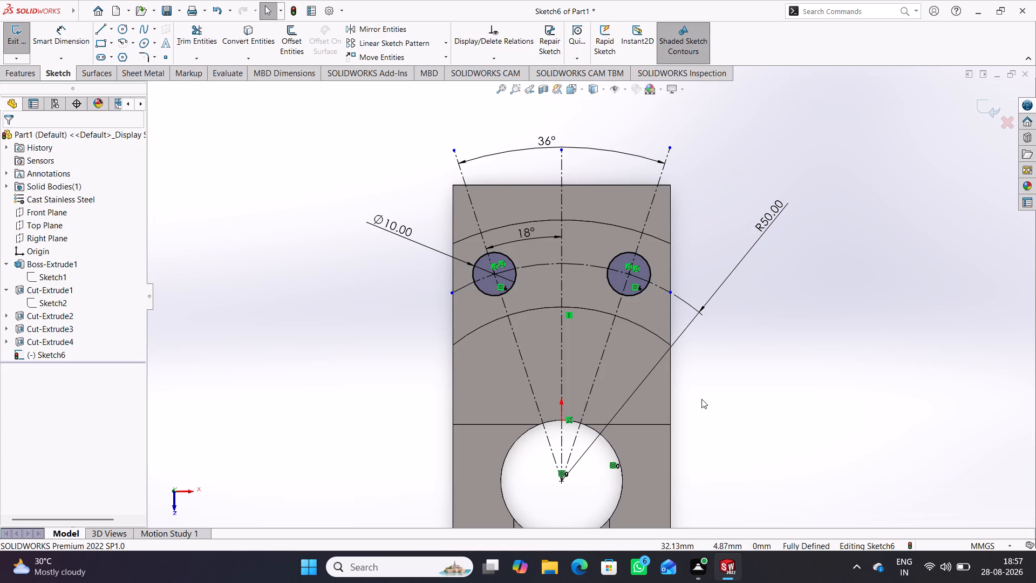
Pull the R50 arc's right end slightly beyond the part, and make it coincident with the part's right side edge.
left_click_drag(671, 293, 685, 298)
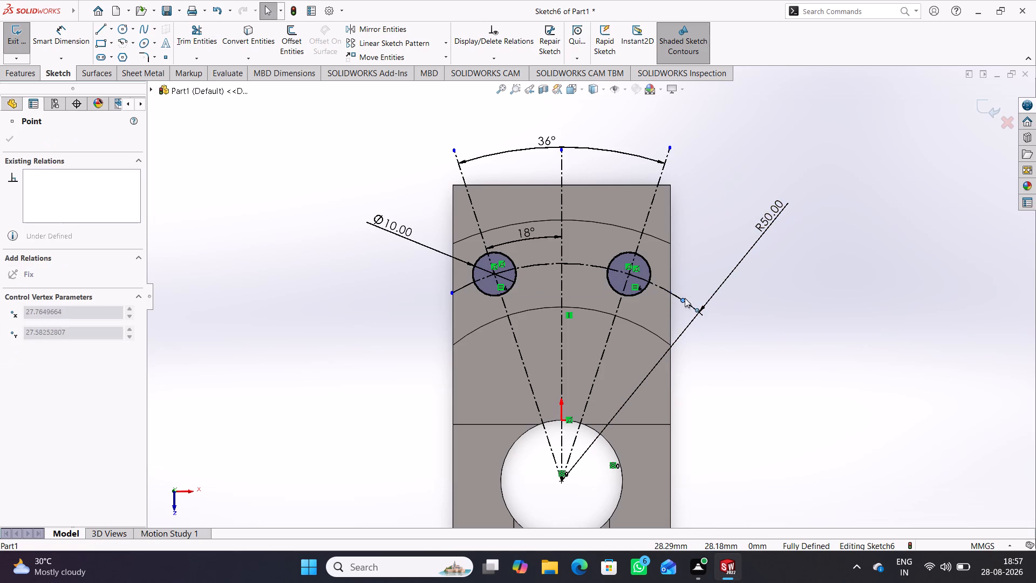
left_click_drag(685, 298, 686, 299)
left_click(707, 347)
left_click(684, 301)
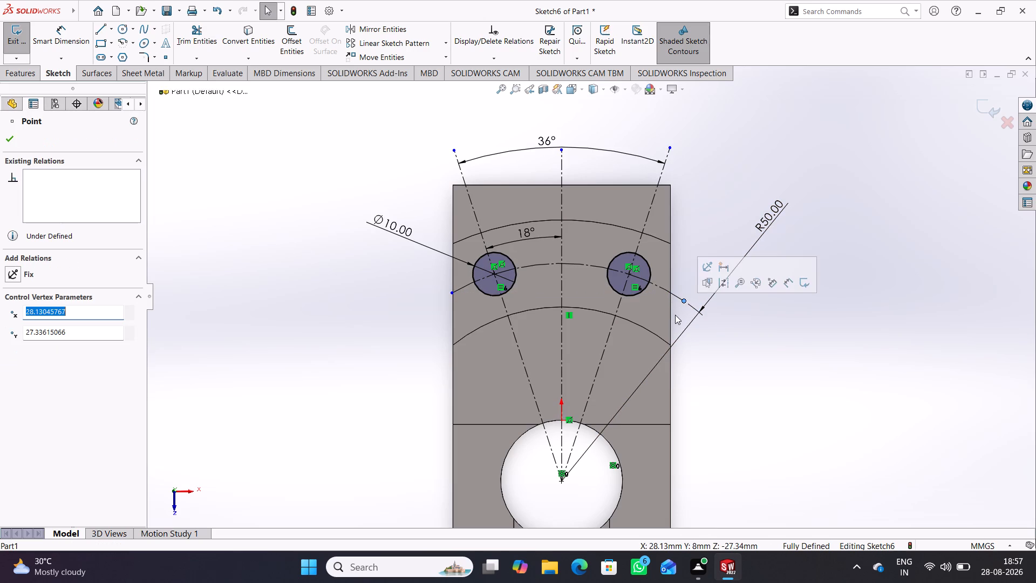
left_click(670, 309, "ctrl")
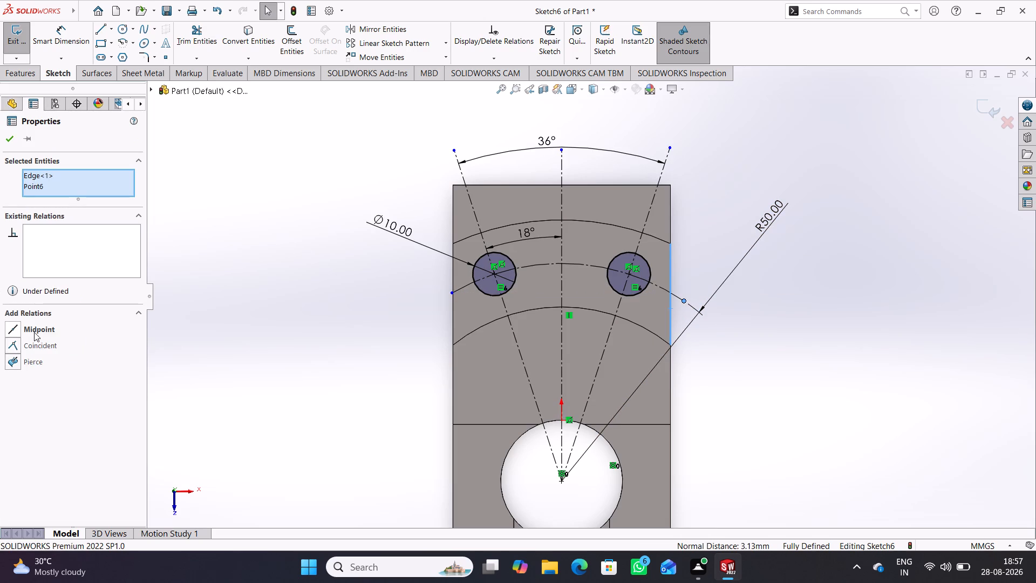
left_click(38, 345)
left_click(226, 310)
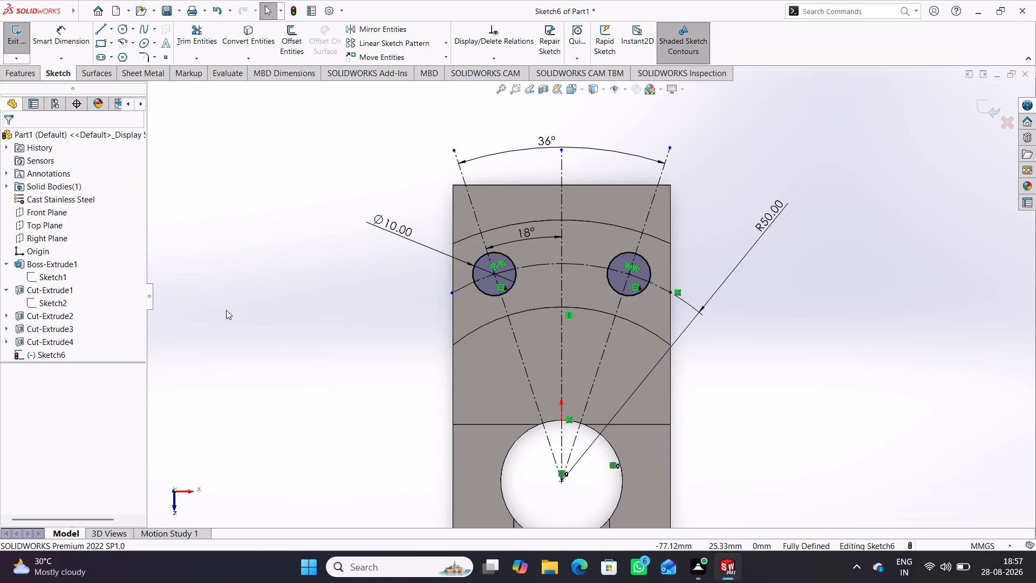
Make the left end of the R50 arc coincident with the part's left side edge.
left_click(452, 291)
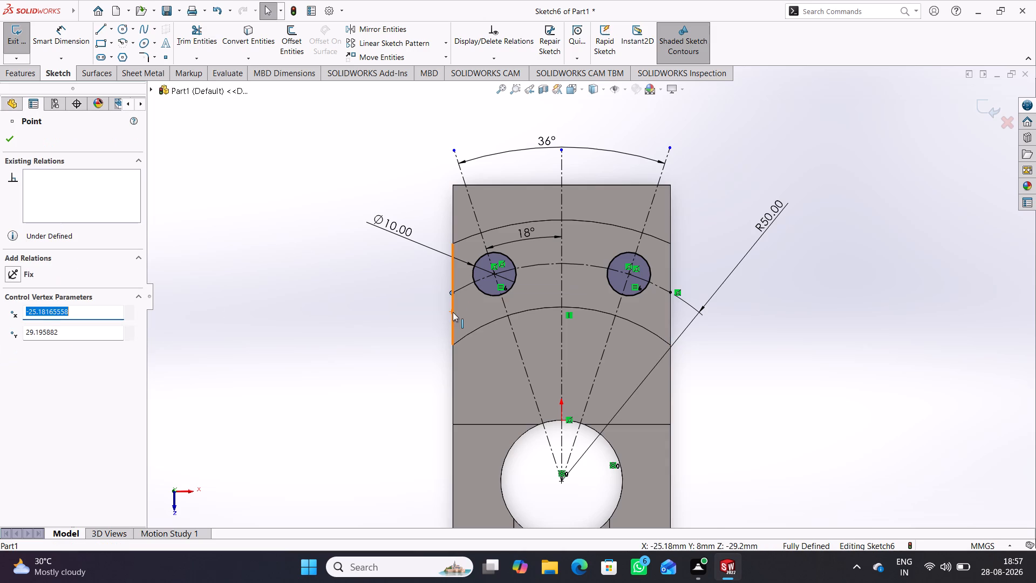
left_click(453, 312, "ctrl")
left_click(47, 343)
left_click(318, 318)
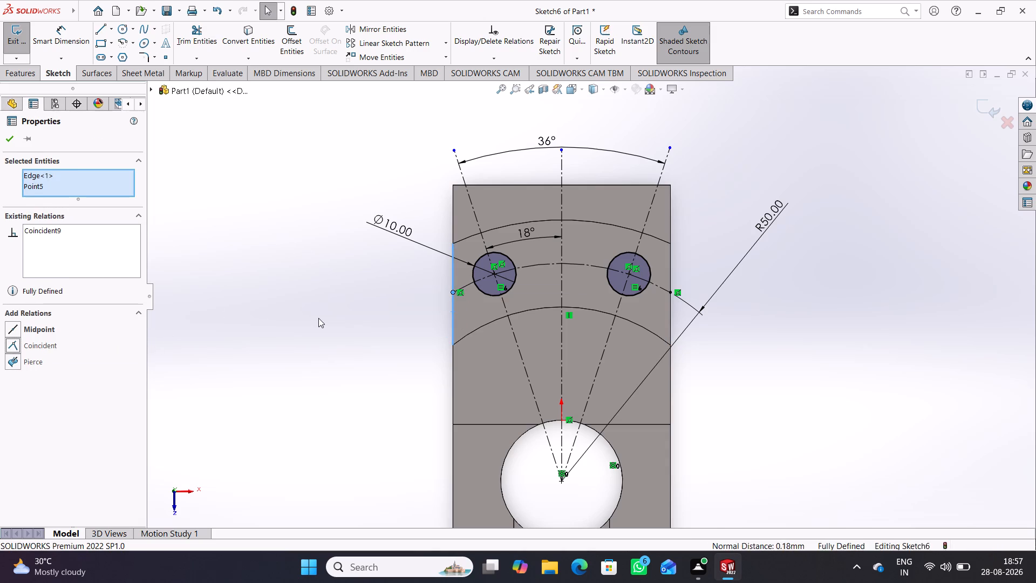
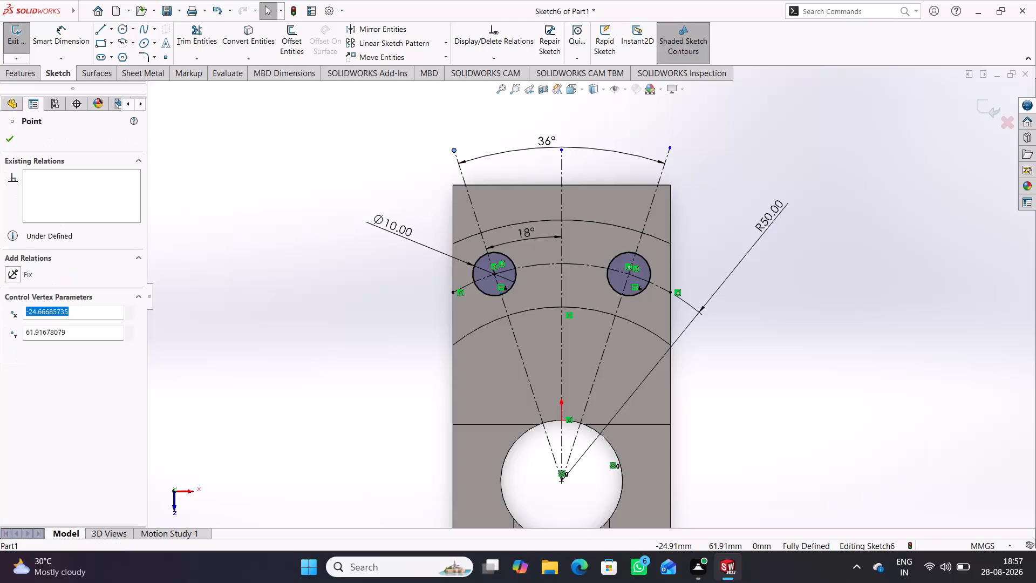
Make the upper ends of the three construction lines coincident with the part's top edge and finish the hole sketch.
left_click(456, 186, "ctrl")
left_click(49, 344)
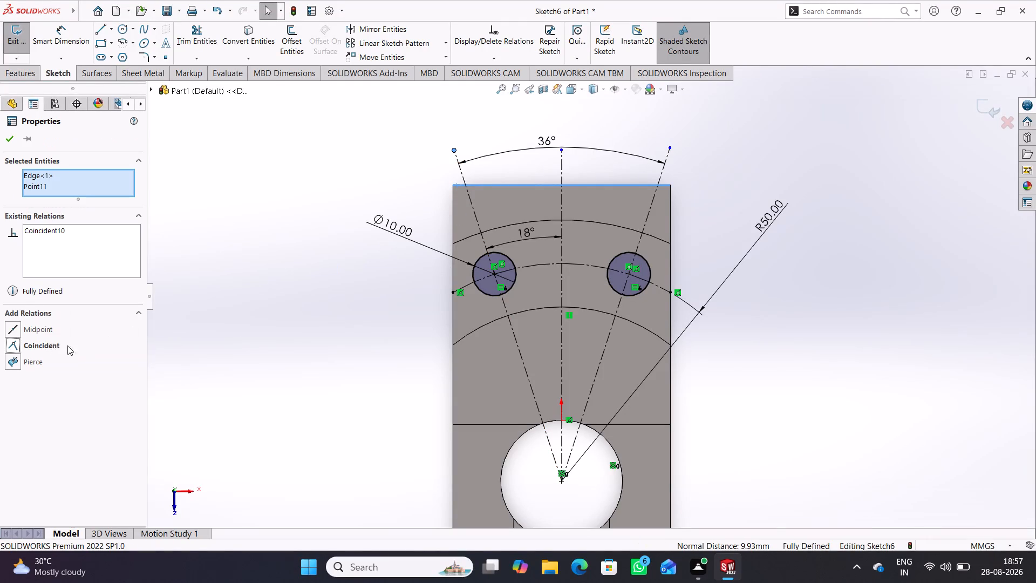
left_click(276, 294)
left_click(671, 146)
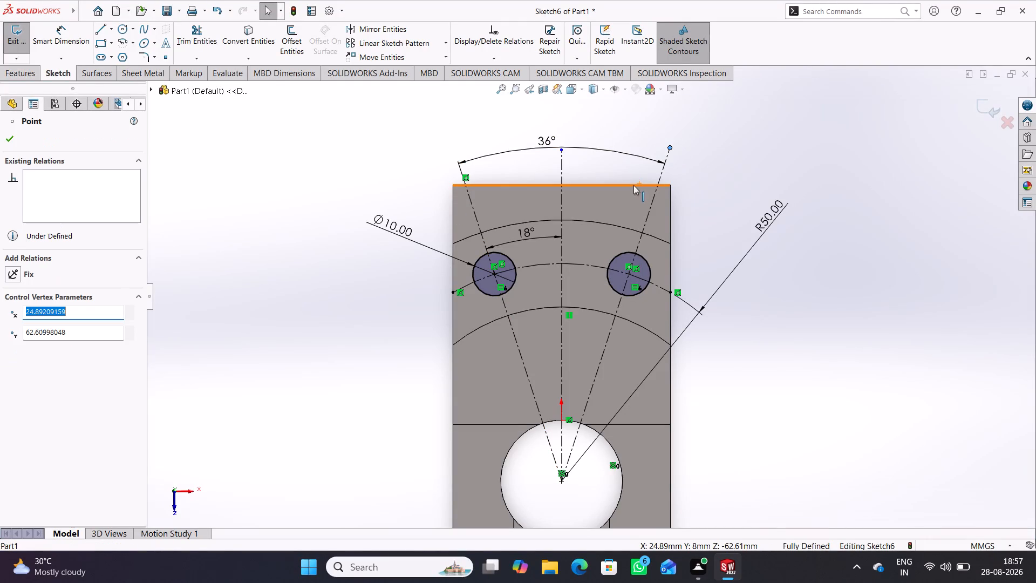
left_click(633, 185, "ctrl")
left_click(52, 345)
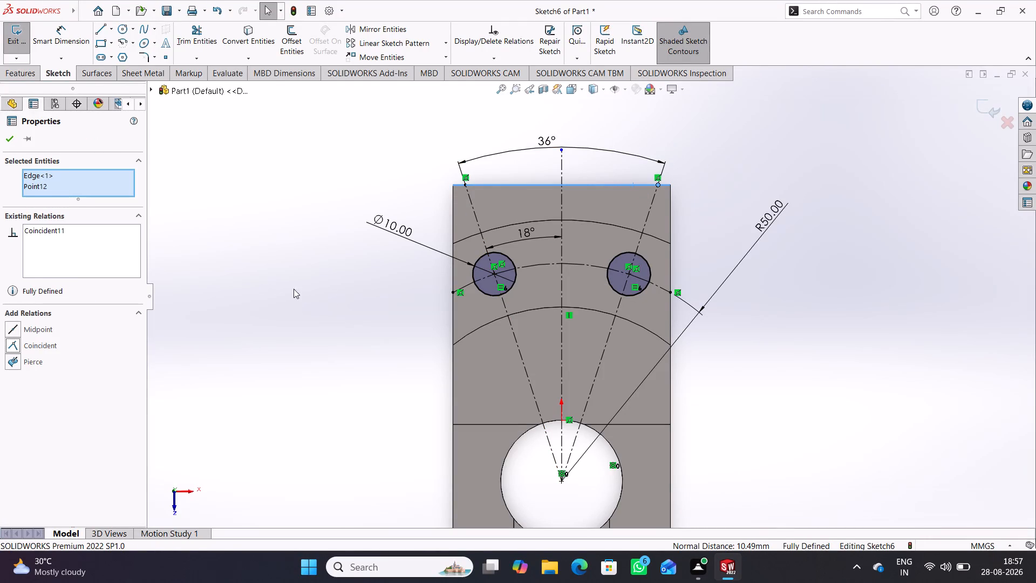
left_click(294, 289)
left_click(561, 150)
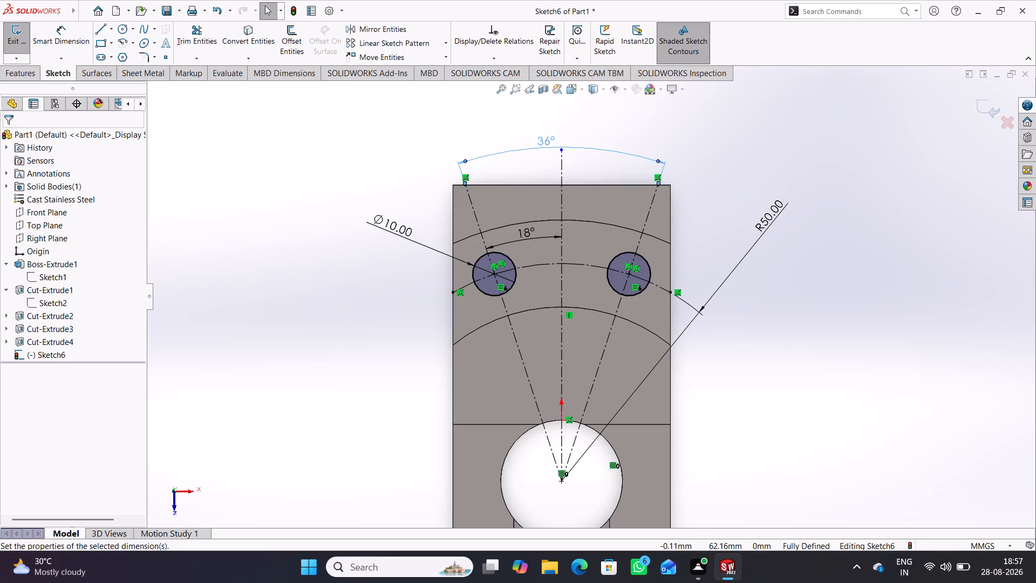
left_click(577, 164)
left_click(563, 151)
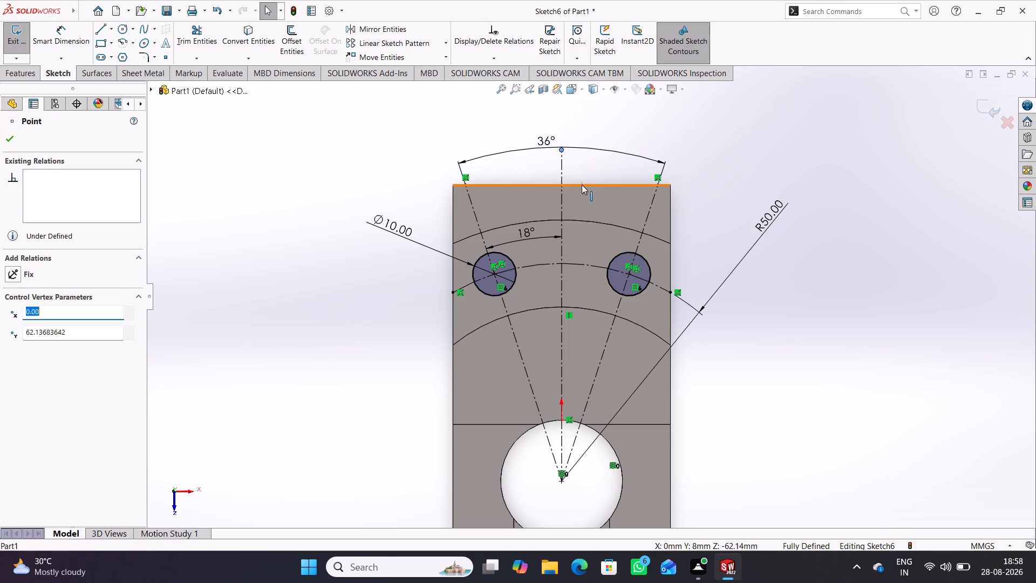
left_click(582, 185, "ctrl")
left_click(41, 342)
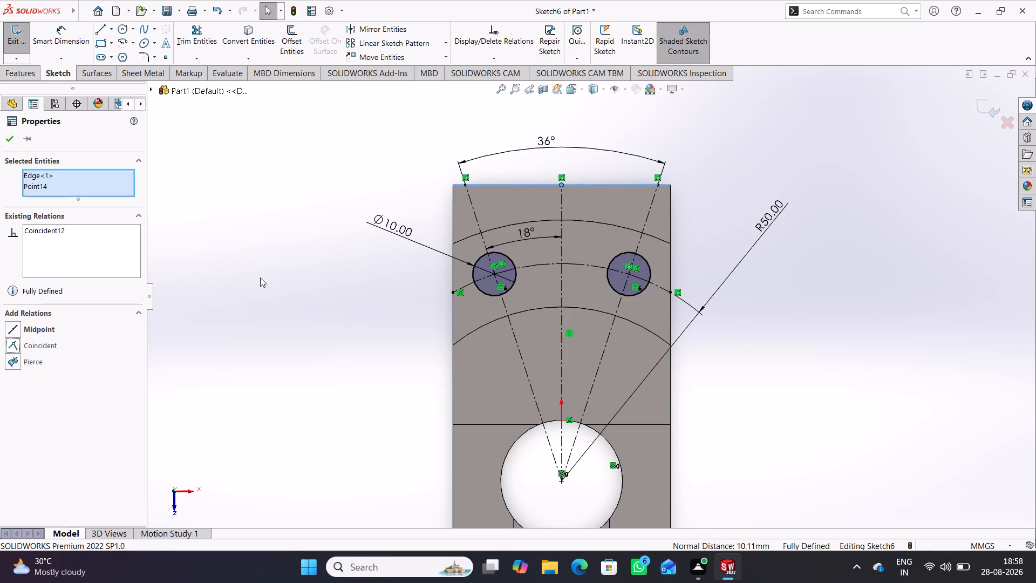
left_click(304, 254)
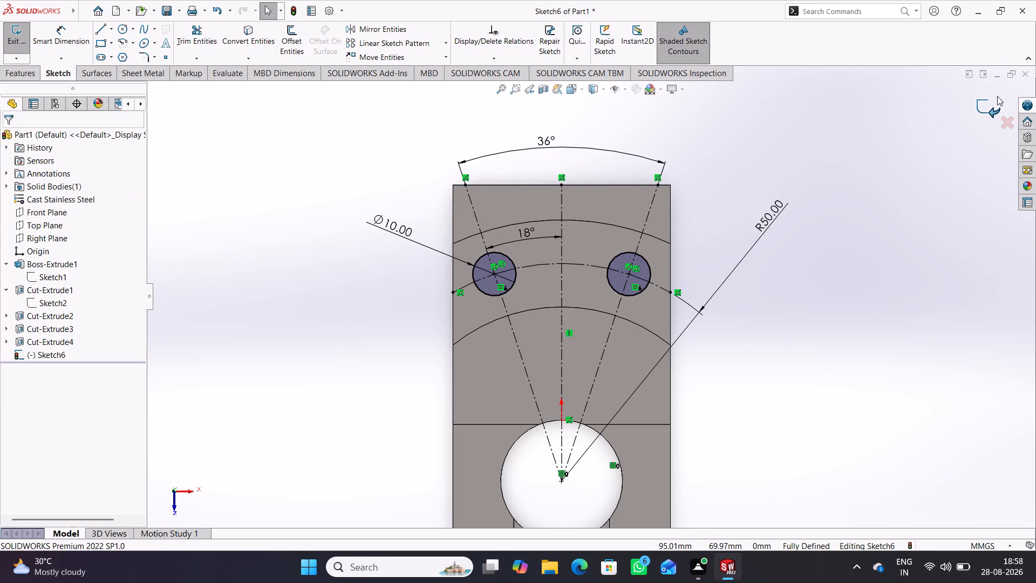
left_click(983, 112)
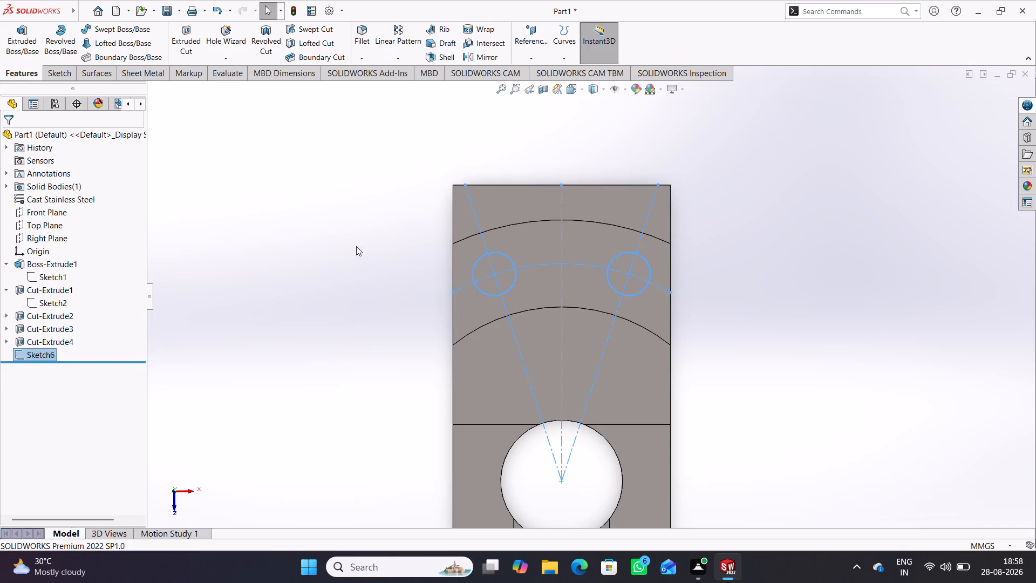
Cut-extrude the two 10 mm circles through the part using the Up To Next end condition.
left_click(185, 49)
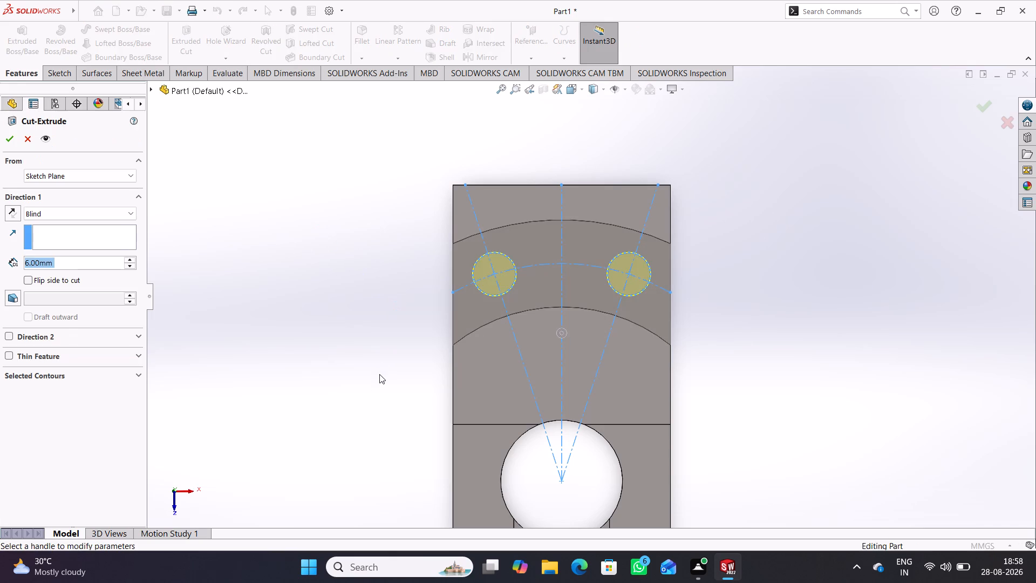
middle_click_drag(370, 382, 274, 253)
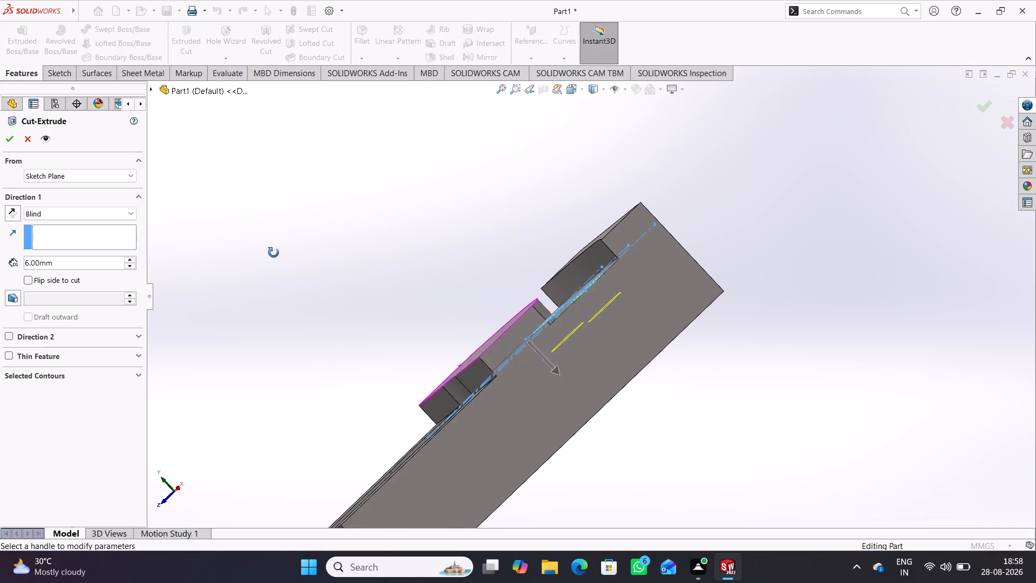
middle_click_drag(274, 253, 274, 255)
left_click(128, 210)
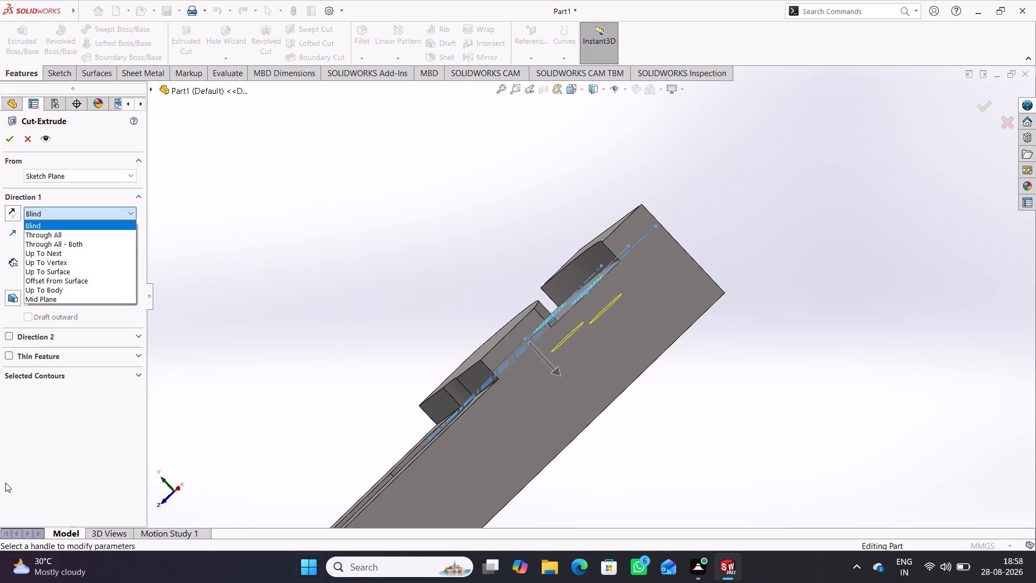
left_click(65, 253)
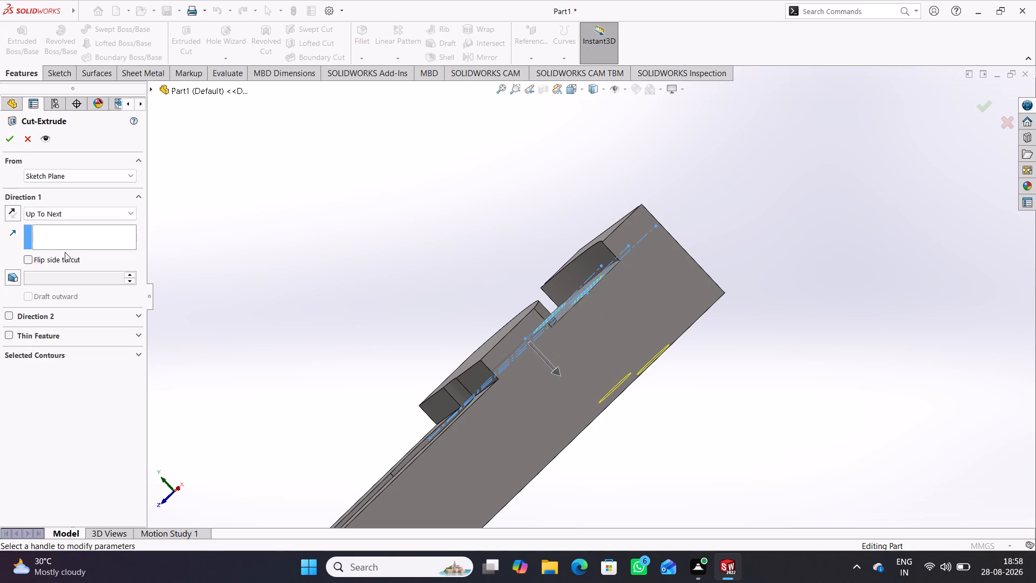
left_click(9, 135)
left_click(416, 297)
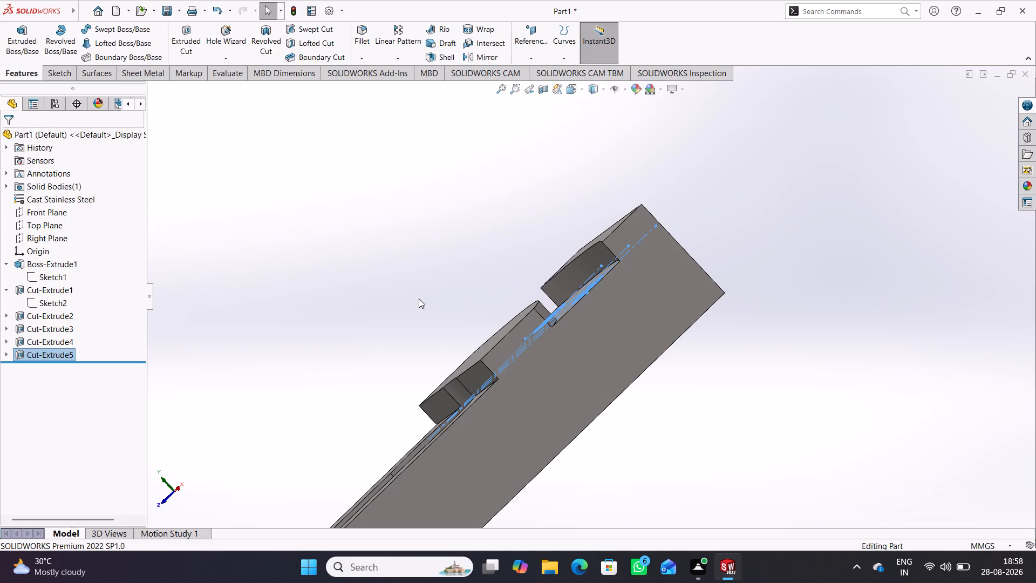
Chamfer the two vertical corner edges at the slotted end of the part by 11 mm at 45 degrees.
middle_click_drag(302, 302, 331, 315)
scroll(356, 383, "up", 2)
middle_click_drag(462, 496, 489, 473)
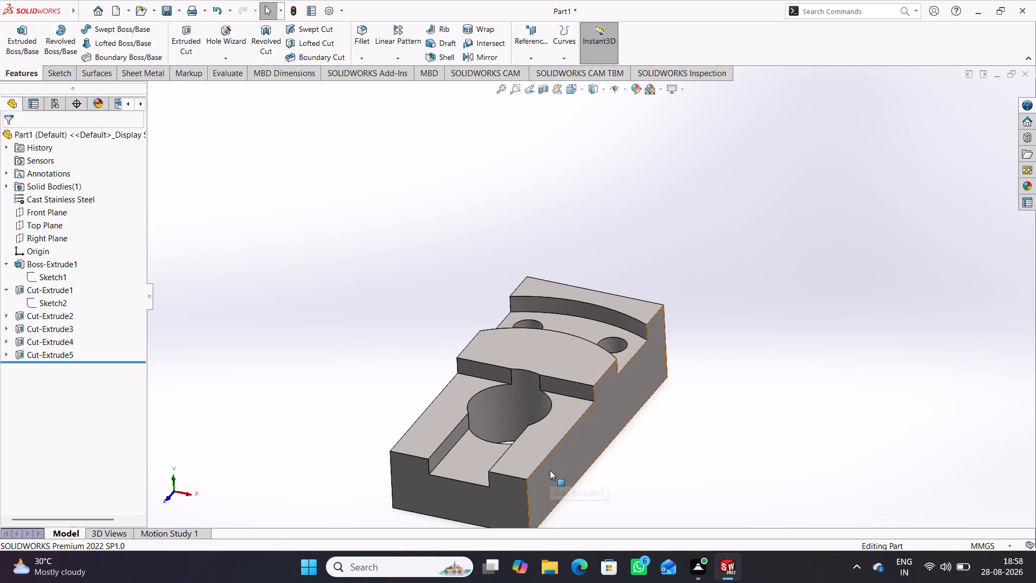
left_click(527, 494)
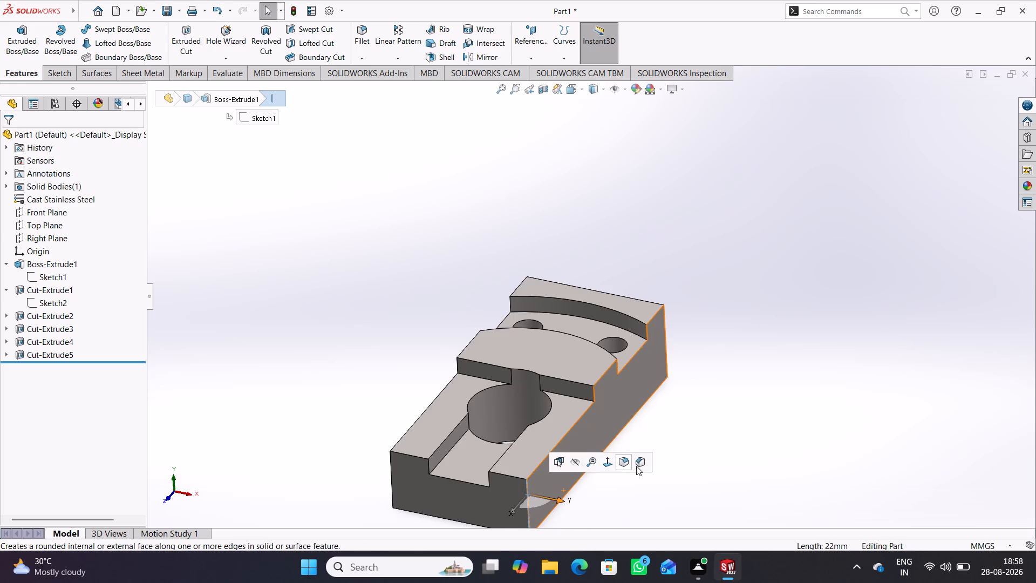
left_click(636, 466)
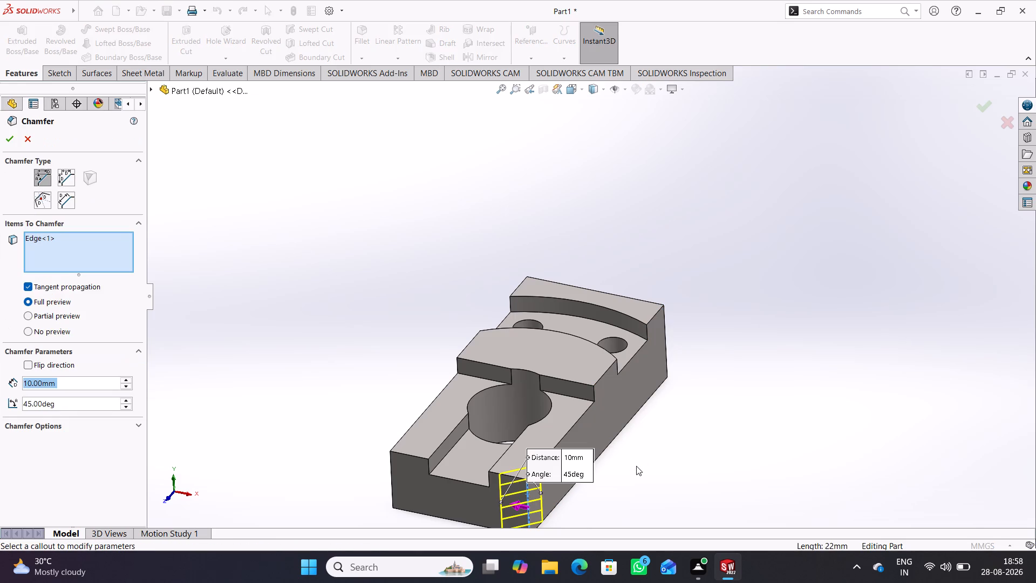
type("11")
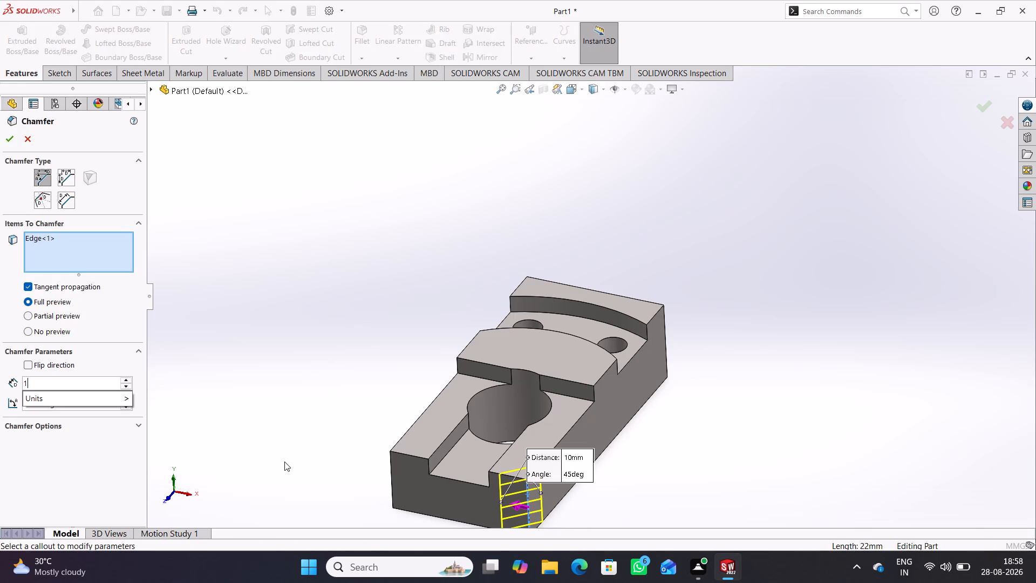
left_click(391, 465)
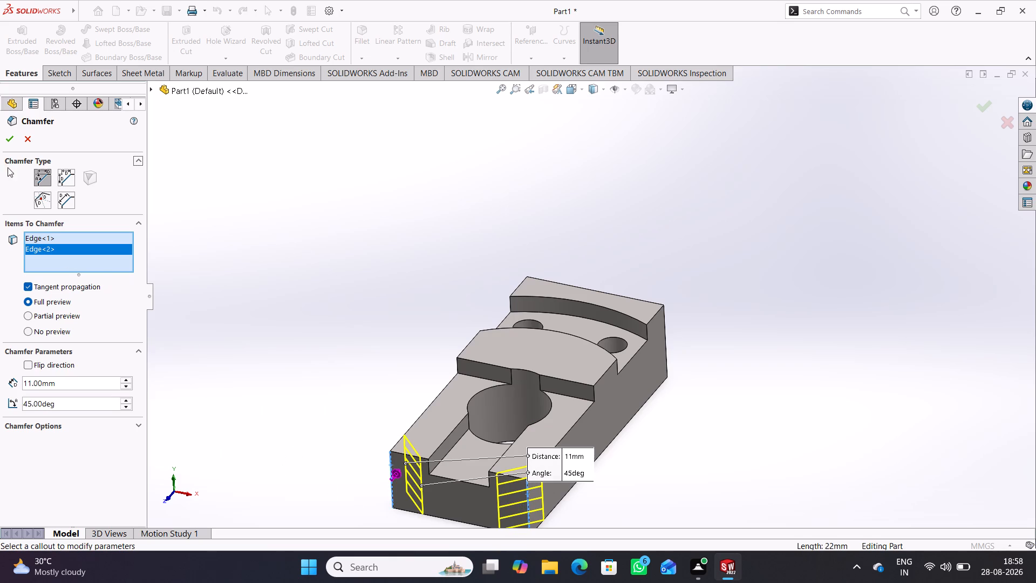
left_click(15, 139)
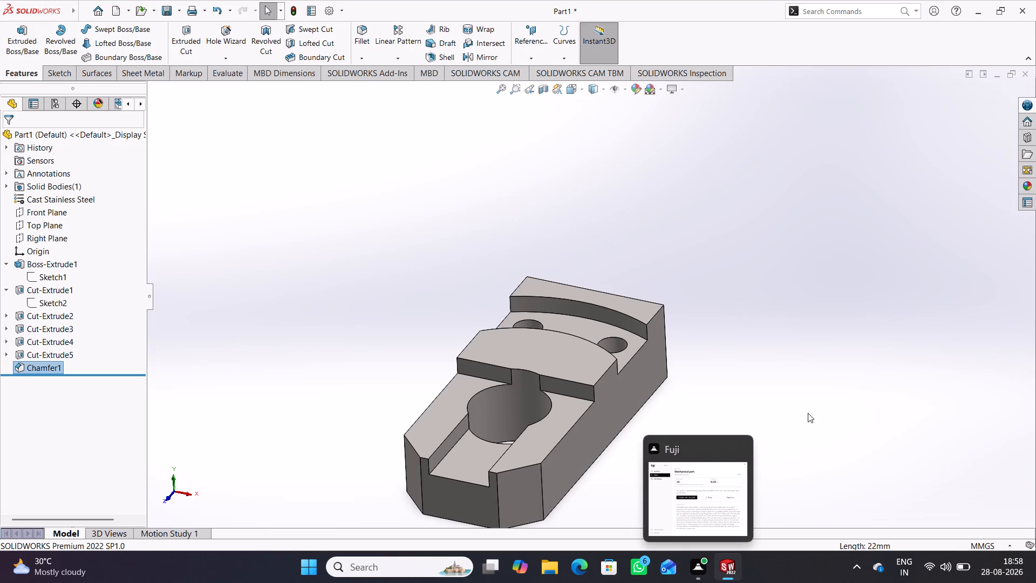
Switch the part's display to flat, cartoon-style shading and set it to the isometric view.
middle_click_drag(672, 439, 582, 253)
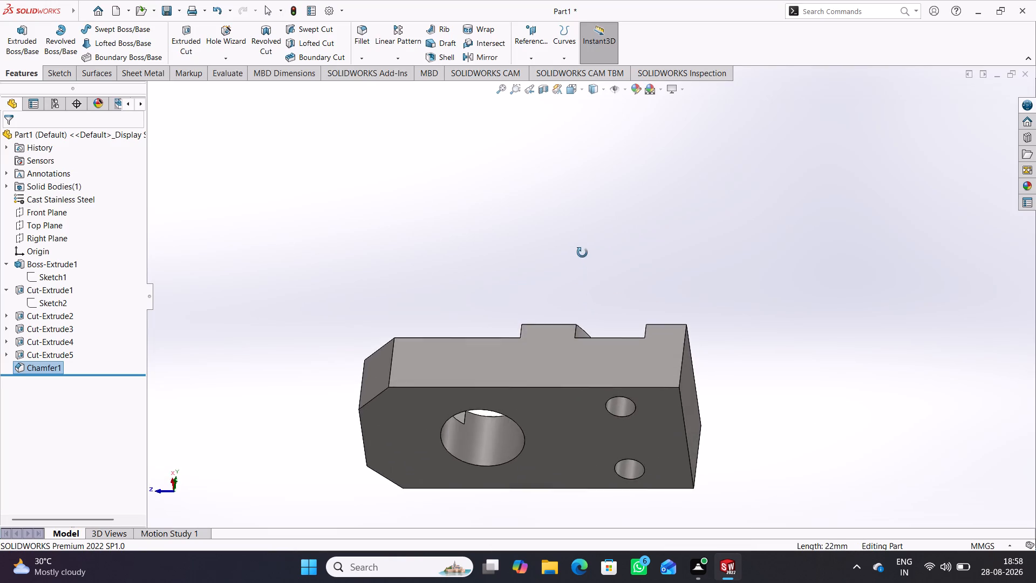
middle_click_drag(582, 253, 643, 444)
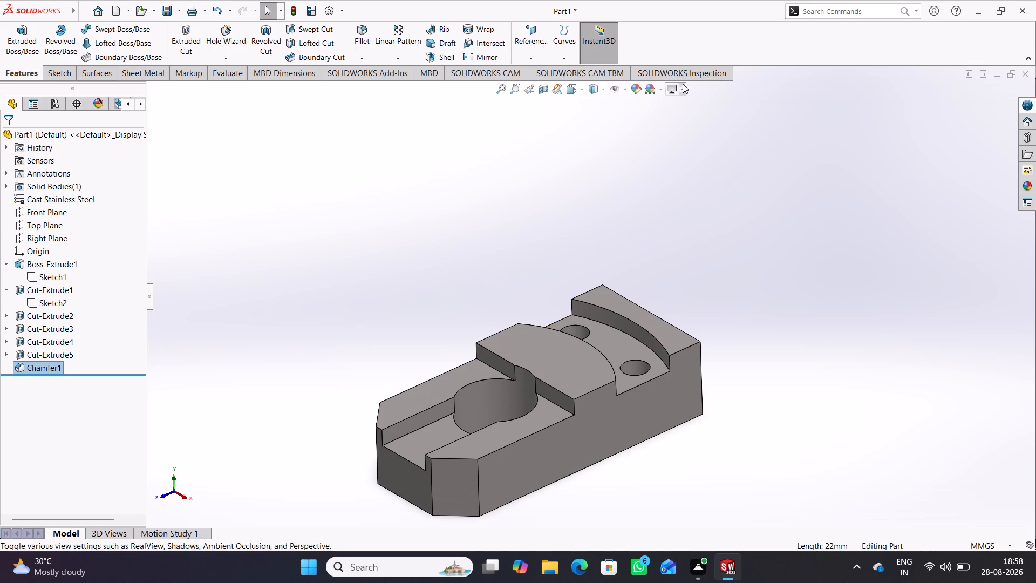
left_click(683, 84)
left_click(685, 147)
middle_click_drag(755, 357, 756, 351)
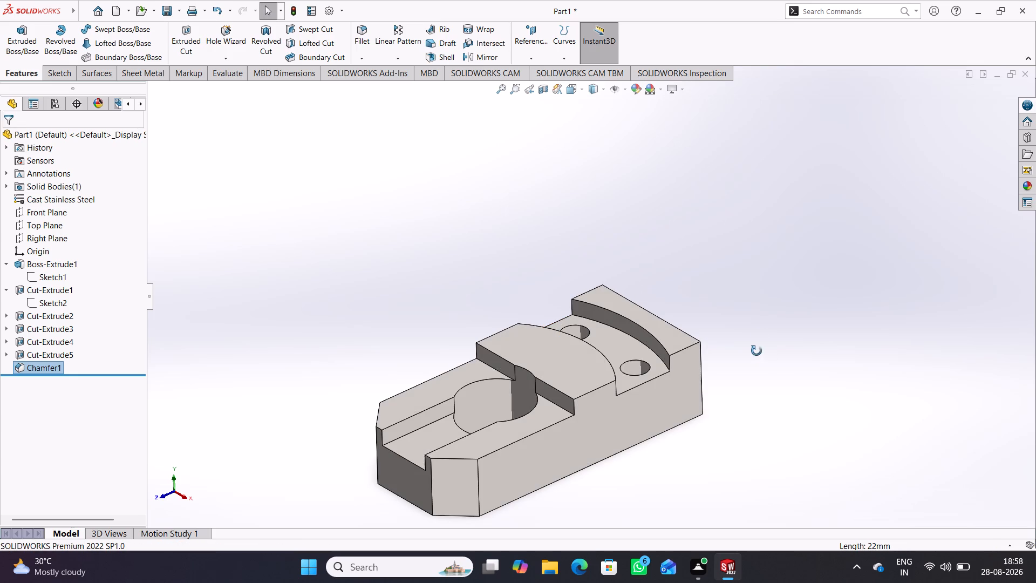
middle_click_drag(756, 351, 760, 379)
scroll(658, 440, "up", 3)
scroll(589, 403, "down", 3)
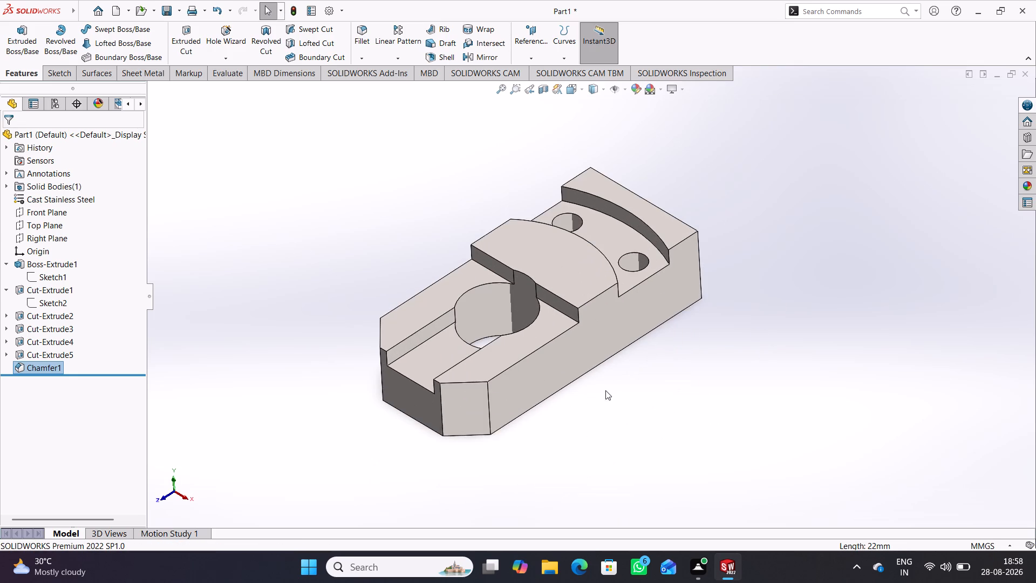
middle_click_drag(604, 390, 601, 401)
key("ctrl+7")
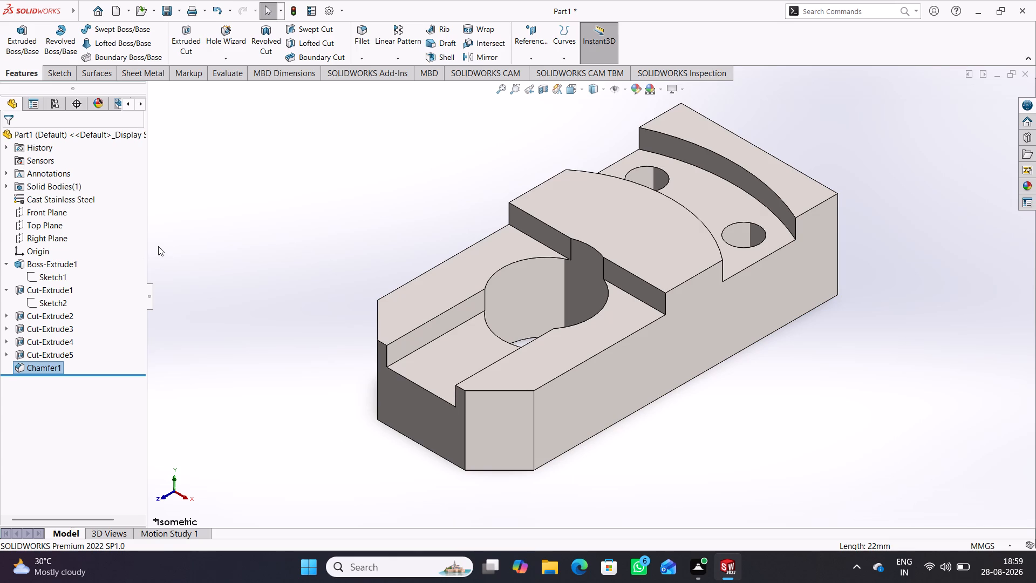
Save the part as Mechanical Component in the solid works folder inside Intern projects on the Desktop.
key("ctrl+s")
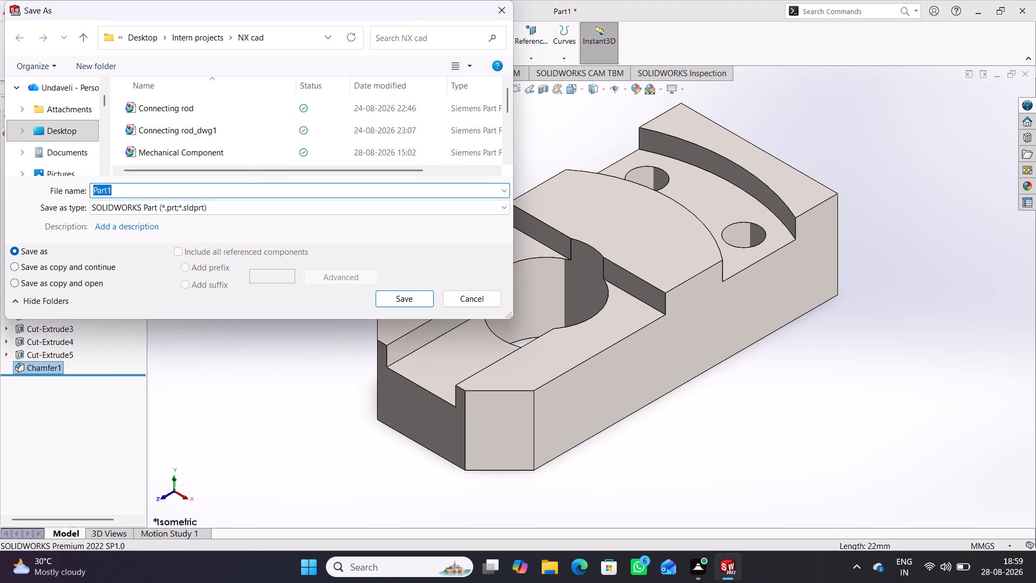
scroll(42, 179, "down", 4)
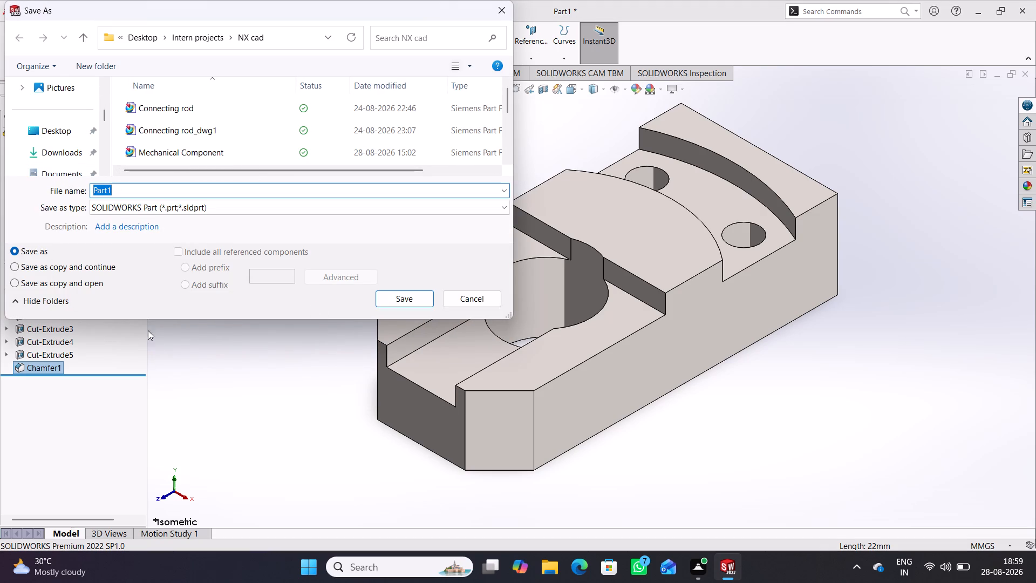
left_click_drag(170, 320, 174, 379)
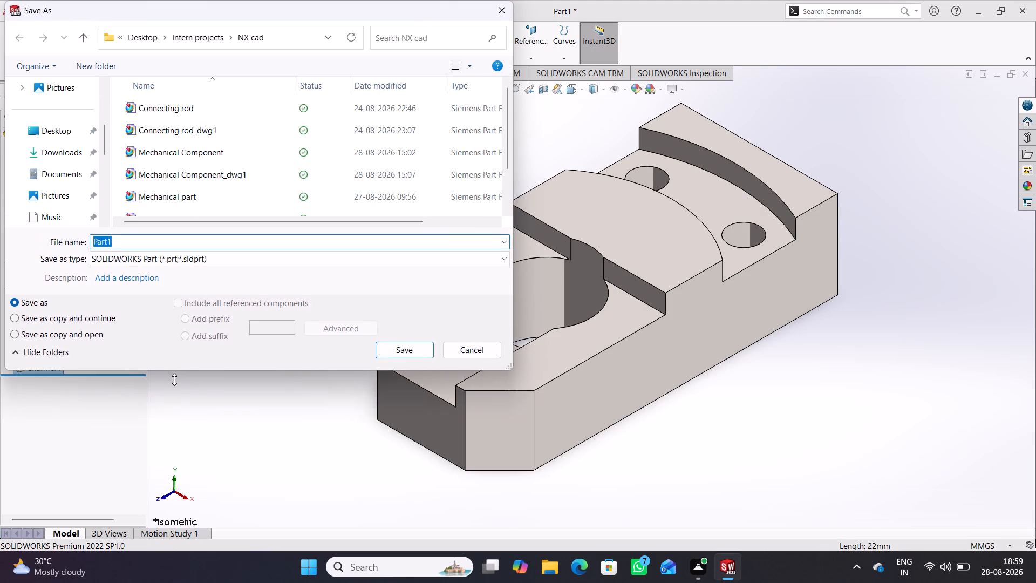
left_click_drag(174, 379, 175, 386)
scroll(56, 176, "down", 2)
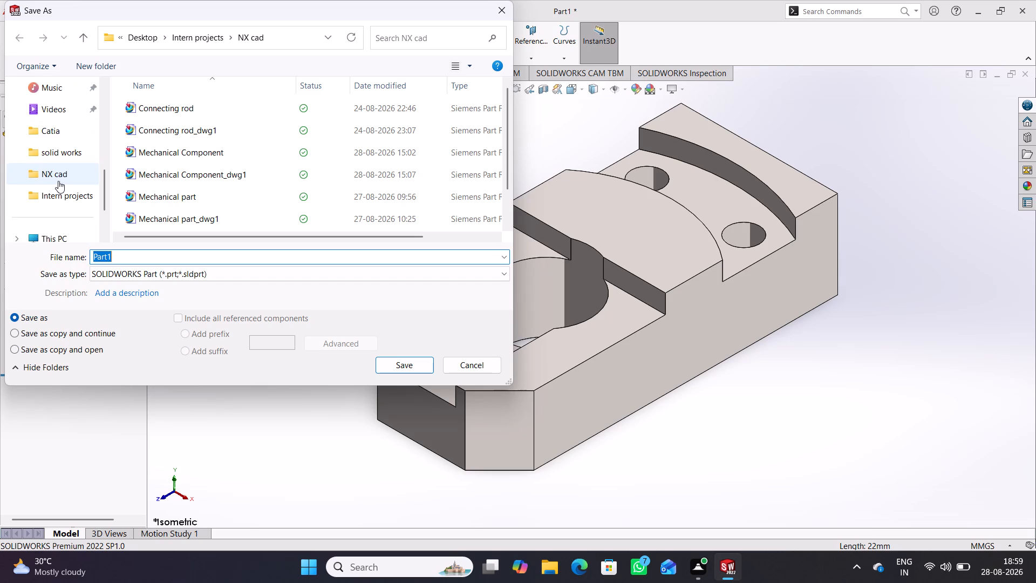
scroll(57, 175, "up", 3)
left_click(58, 193)
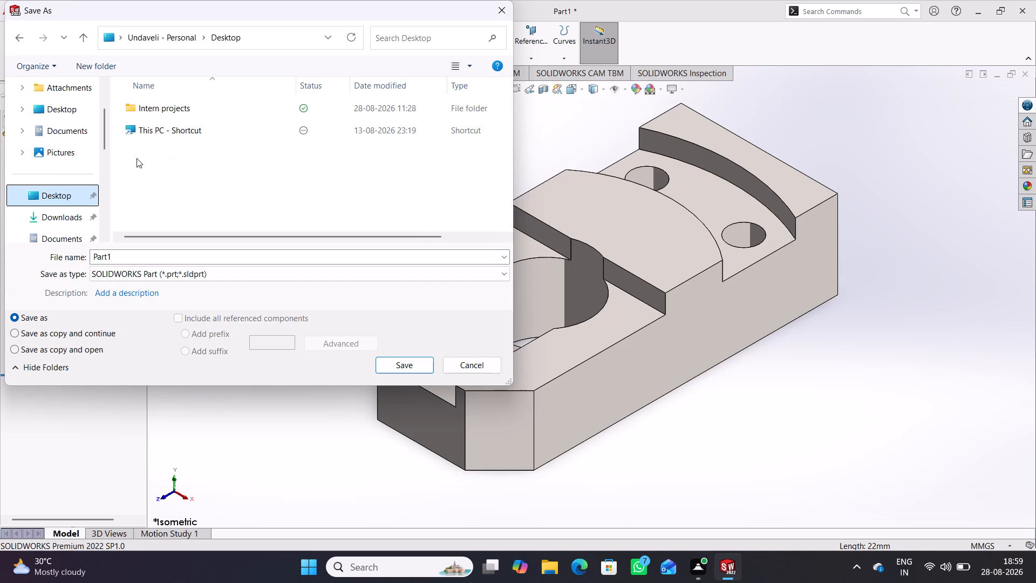
double_click(166, 111)
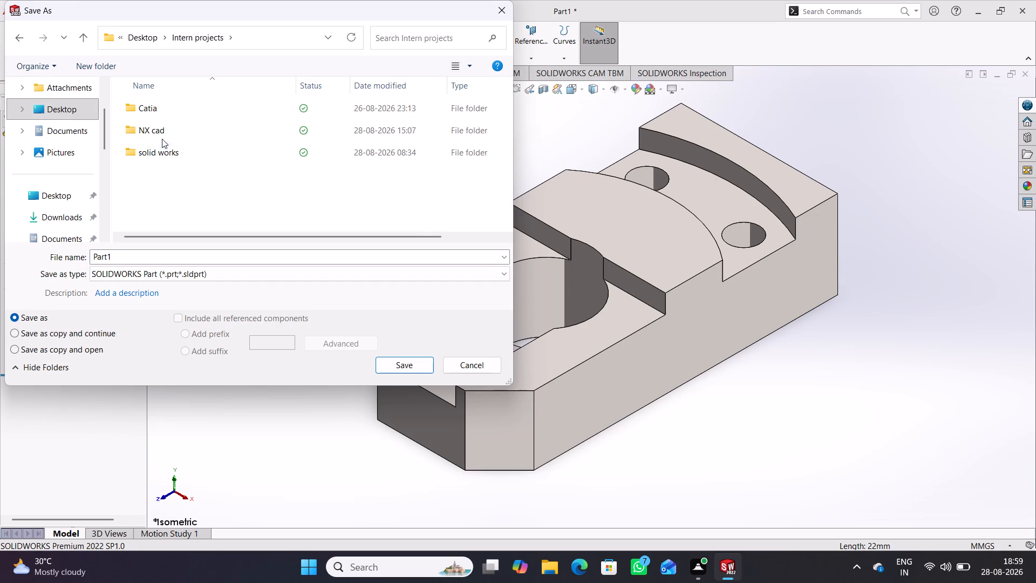
double_click(159, 154)
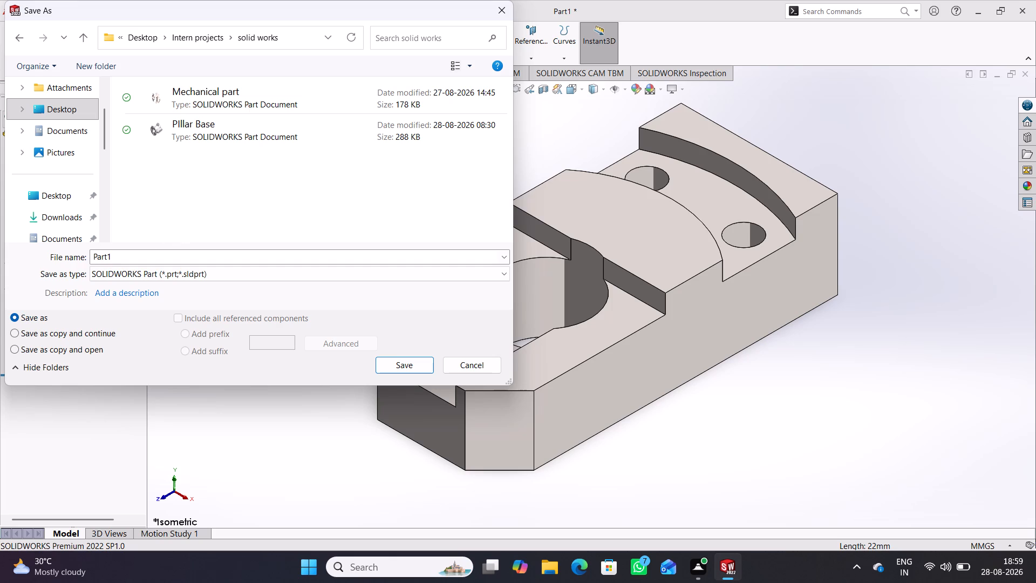
left_click_drag(130, 256, 92, 256)
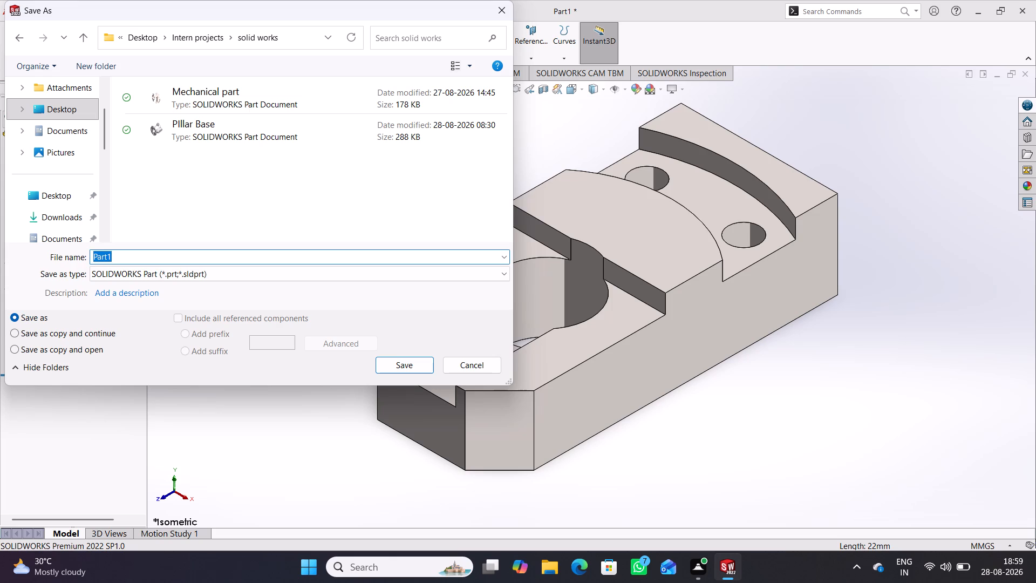
type("Mechanical")
key("space")
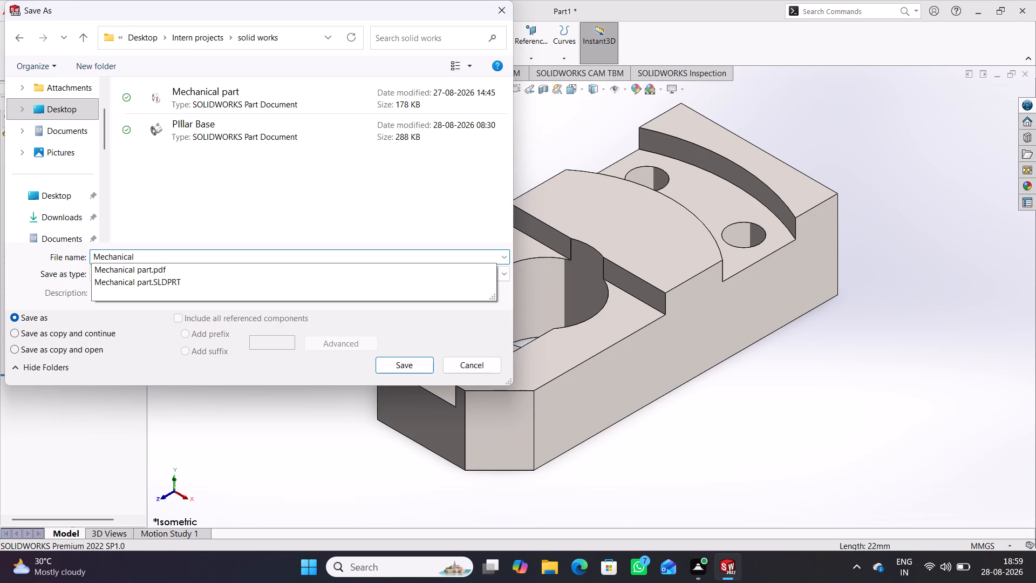
type("Component")
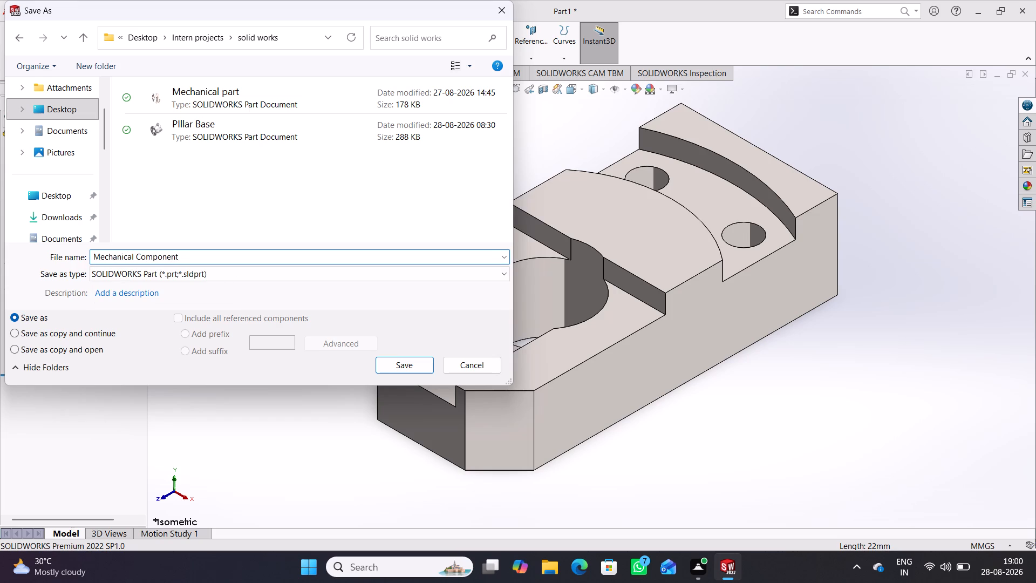
key("Return")
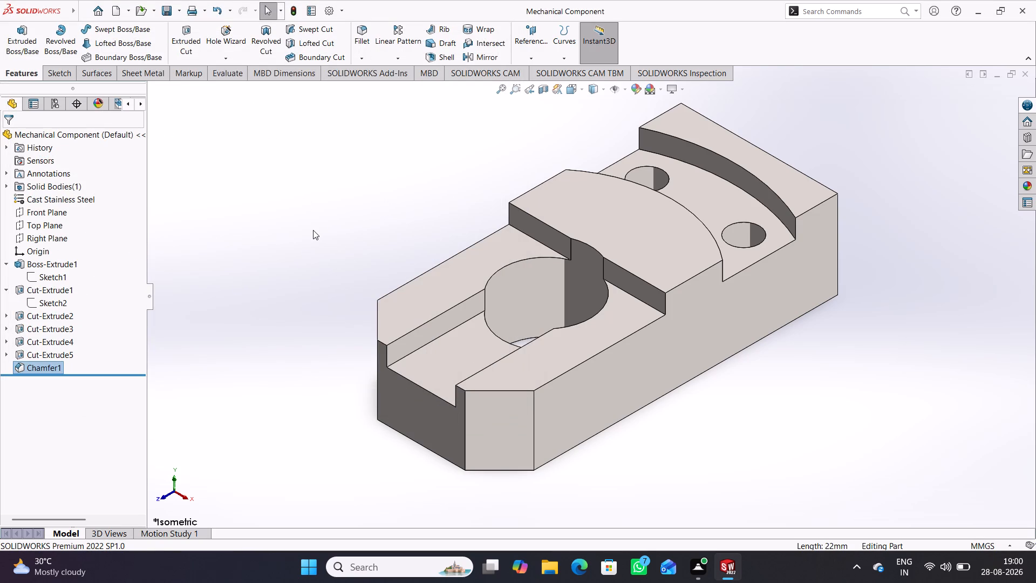
Create a new drawing document on a standard A3 (ISO) sheet.
key("ctrl+n")
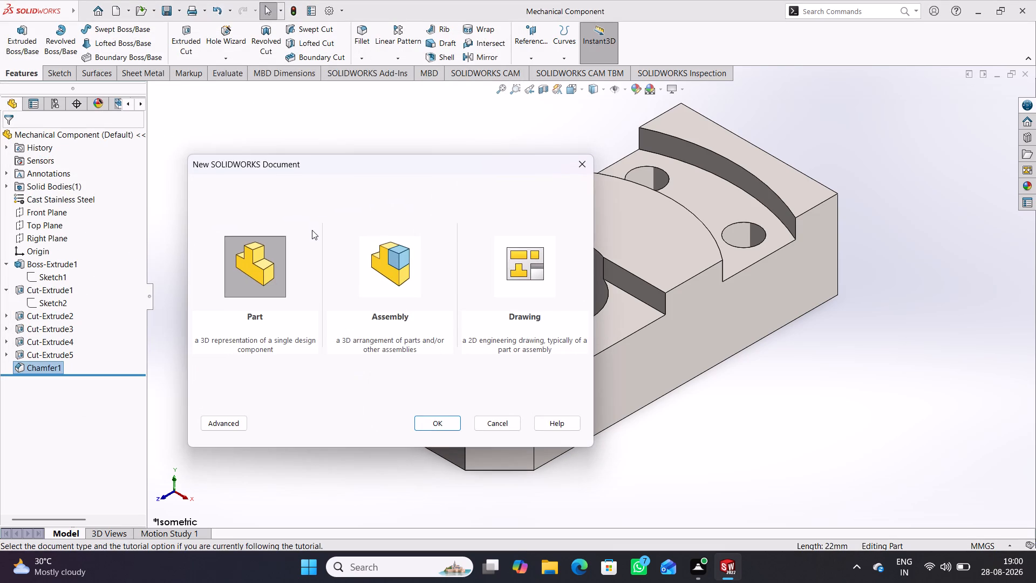
key("Right")
key("Right")
key("Return")
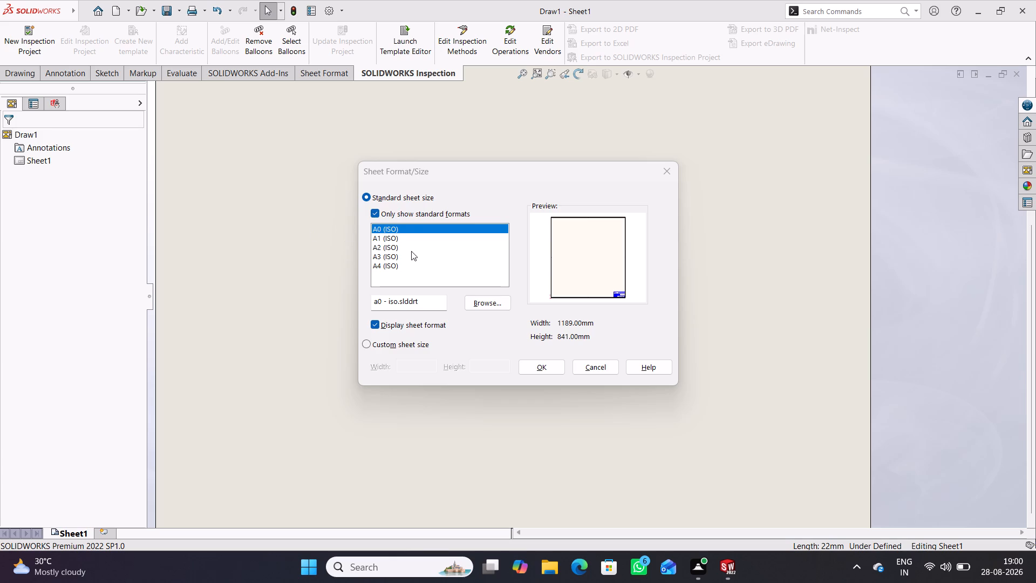
left_click(397, 255)
left_click(533, 365)
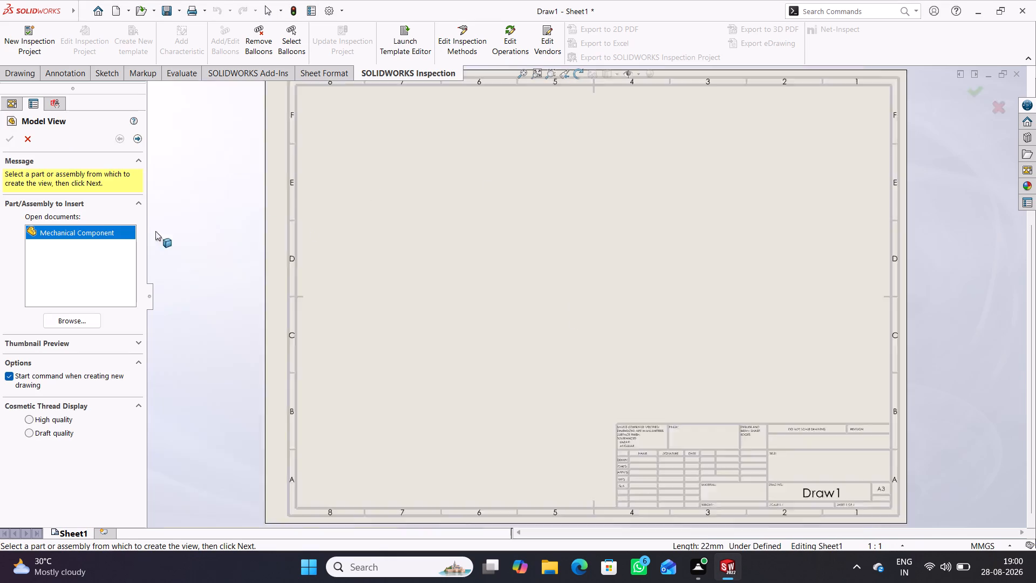
Insert the front view of Mechanical Component, showing its slotted end, on the left half of the drawing sheet.
double_click(114, 233)
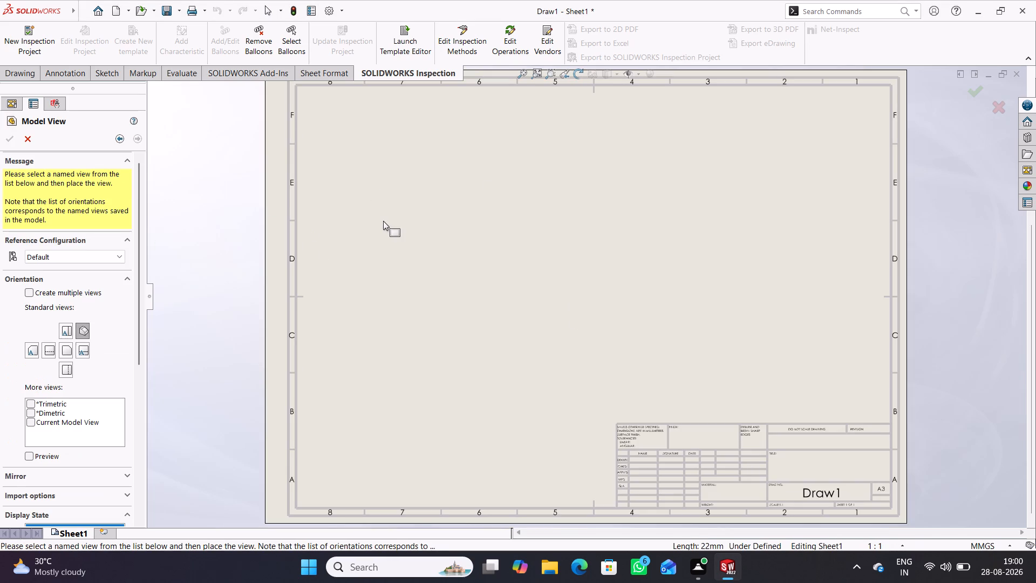
left_click(63, 350)
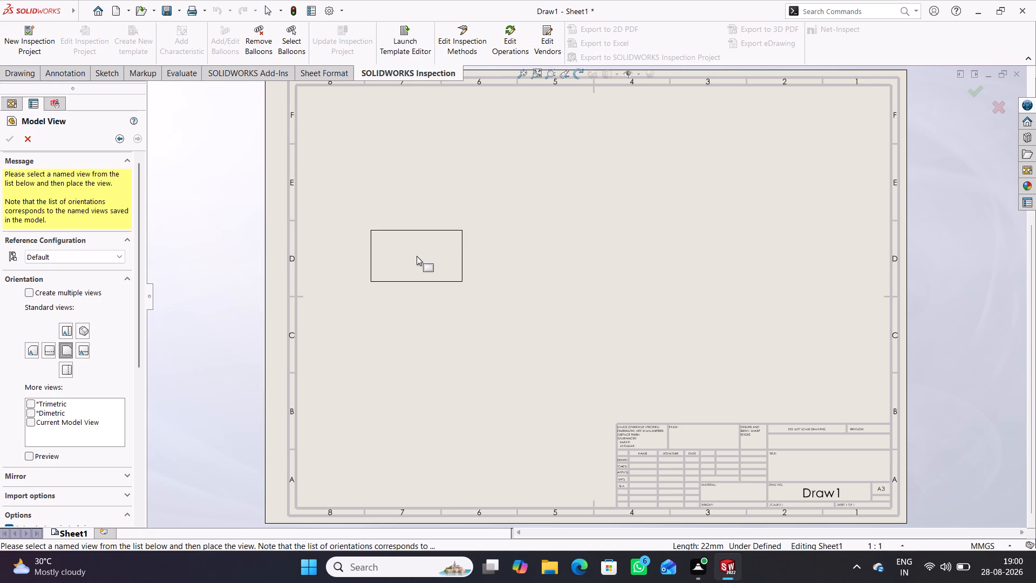
left_click(399, 259)
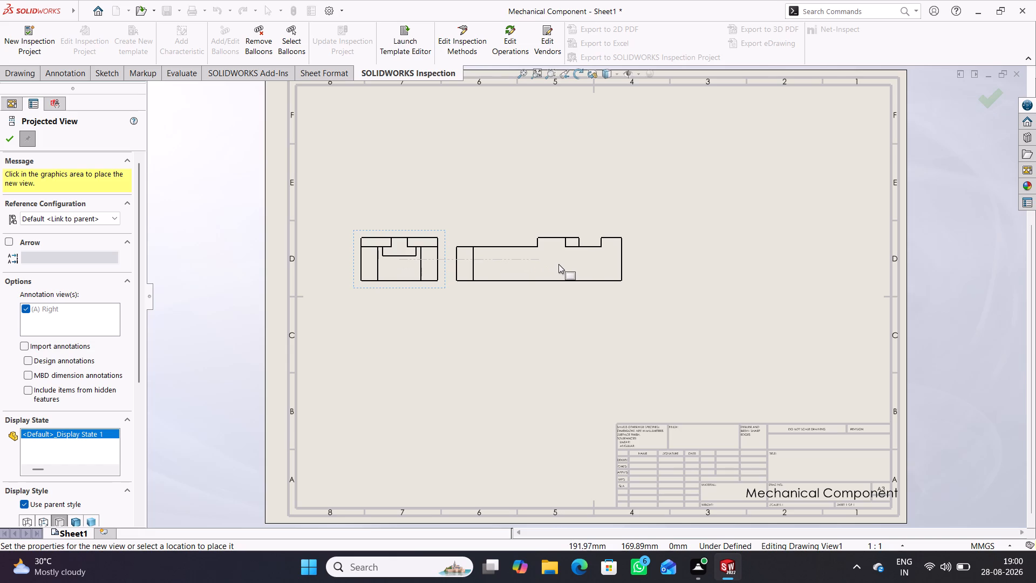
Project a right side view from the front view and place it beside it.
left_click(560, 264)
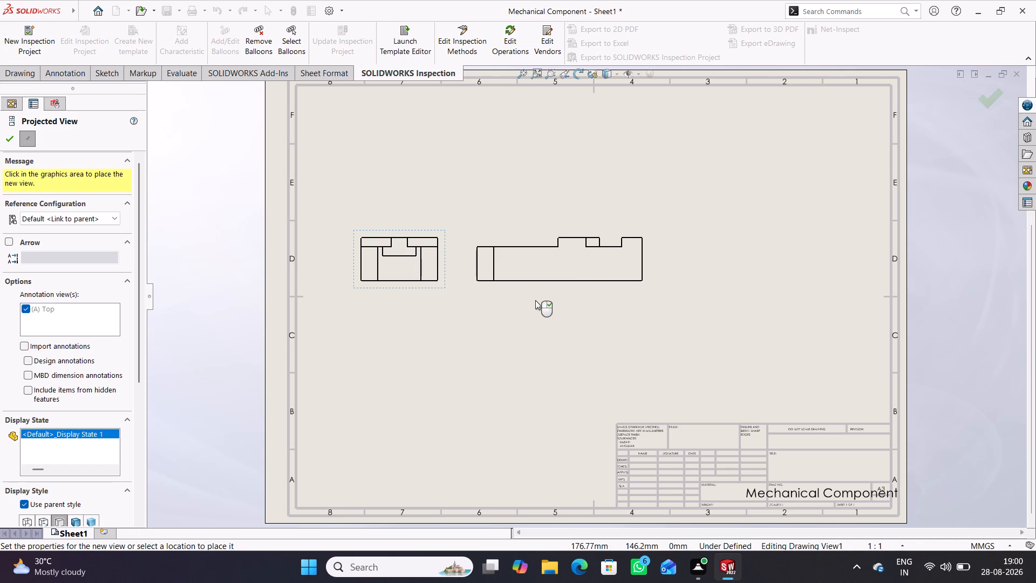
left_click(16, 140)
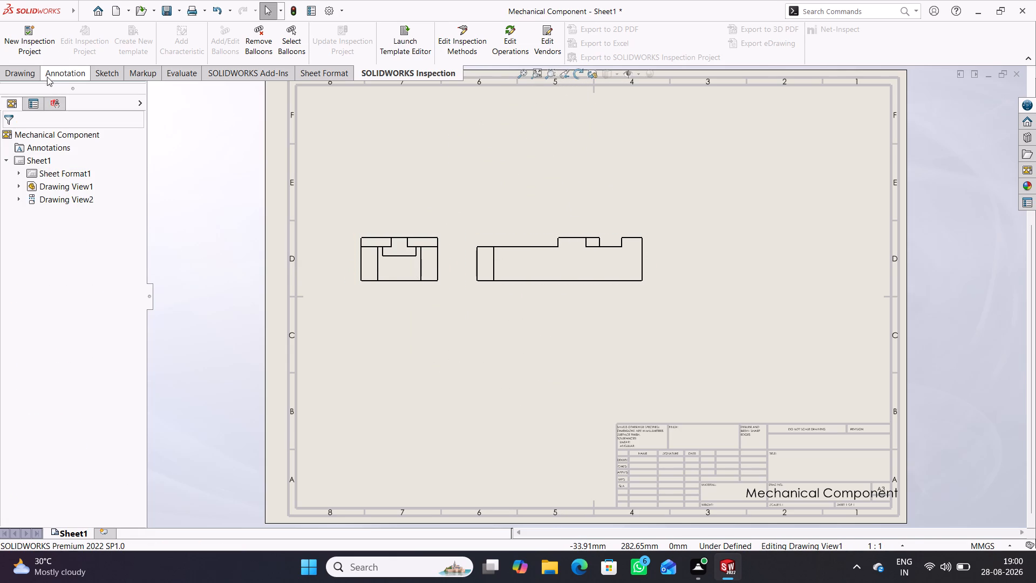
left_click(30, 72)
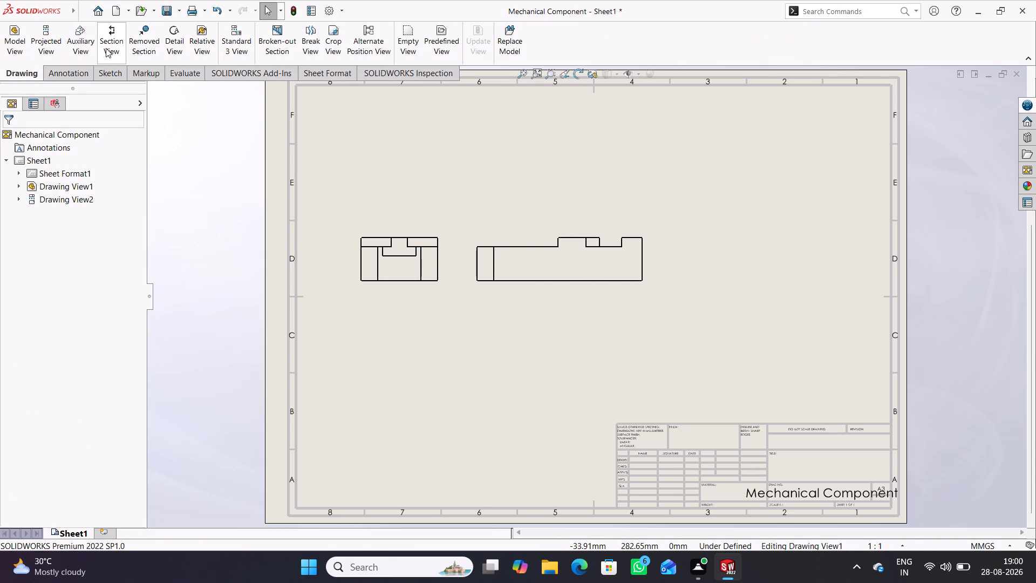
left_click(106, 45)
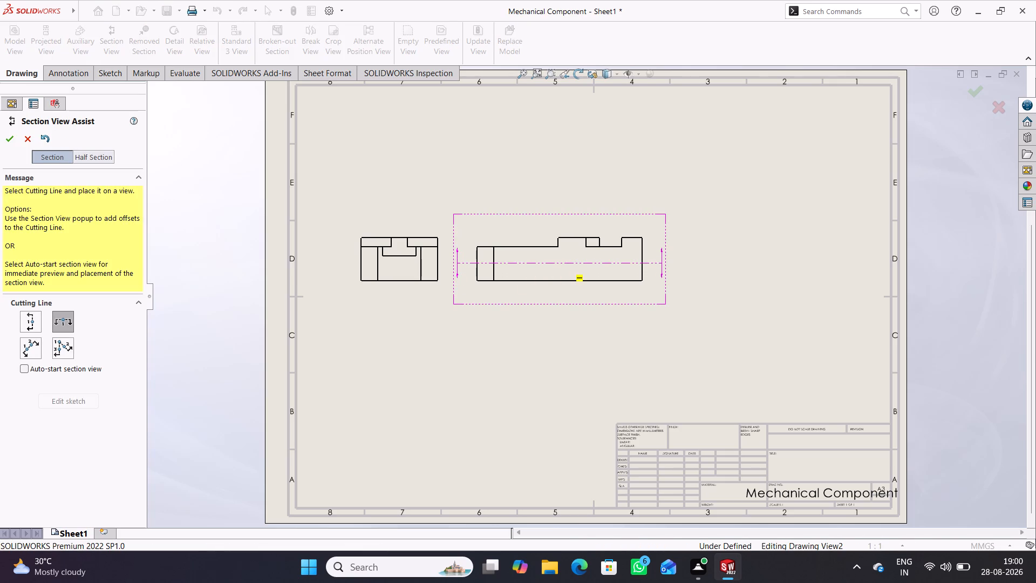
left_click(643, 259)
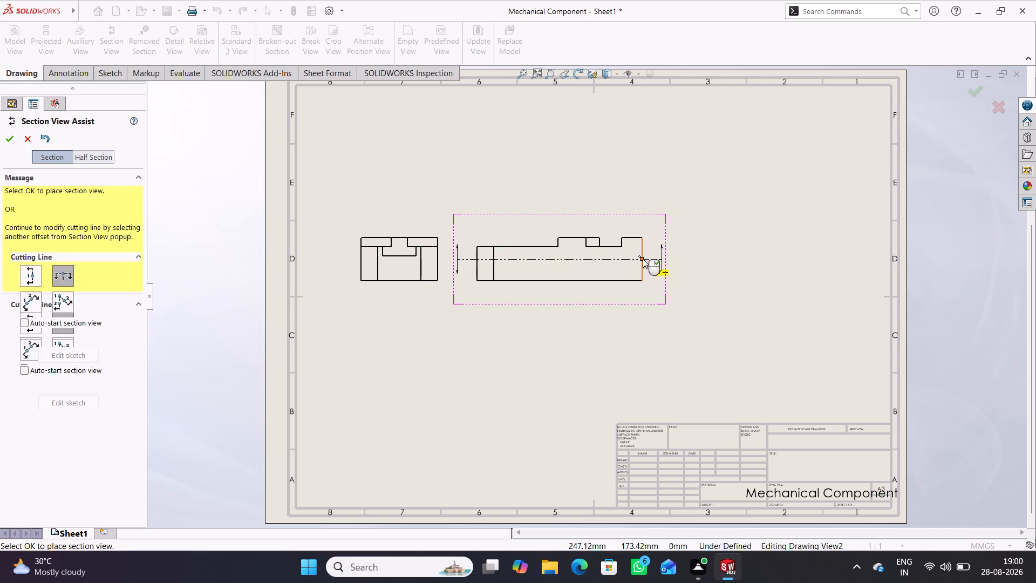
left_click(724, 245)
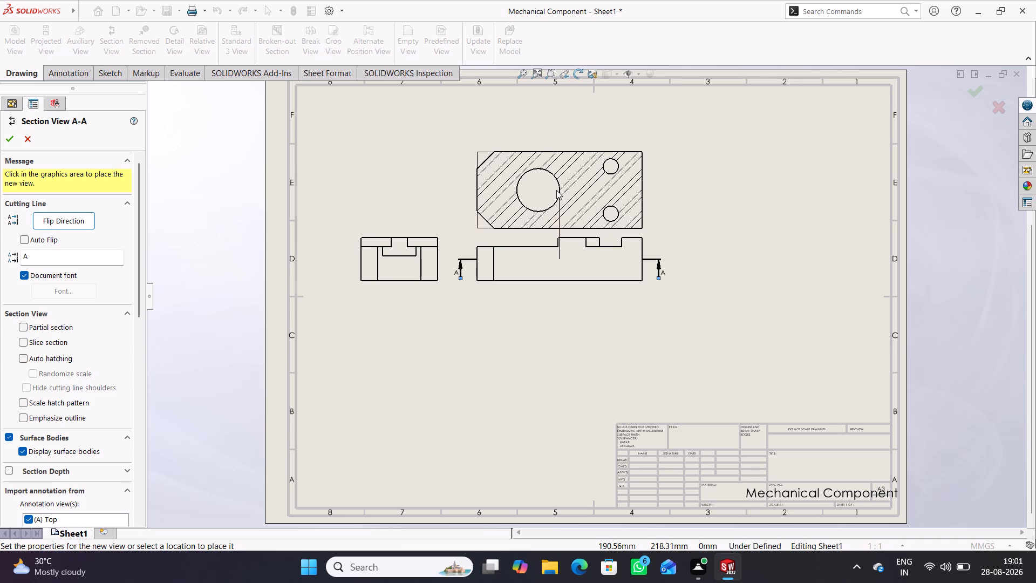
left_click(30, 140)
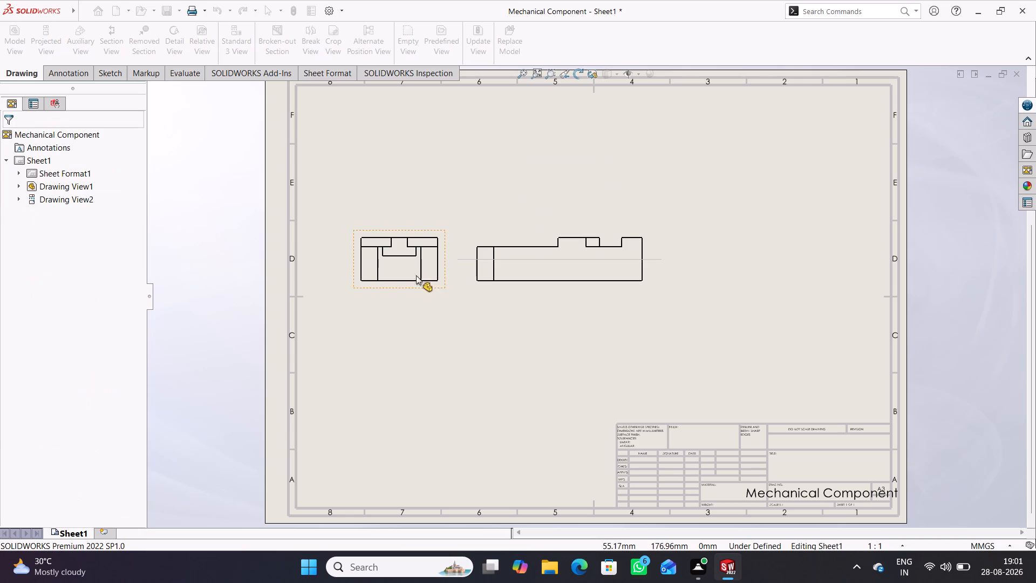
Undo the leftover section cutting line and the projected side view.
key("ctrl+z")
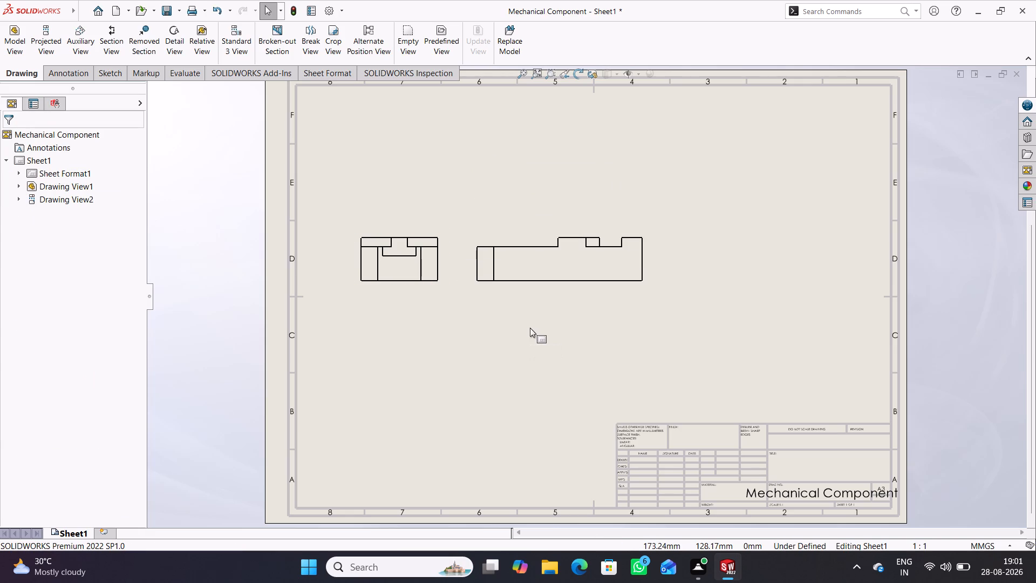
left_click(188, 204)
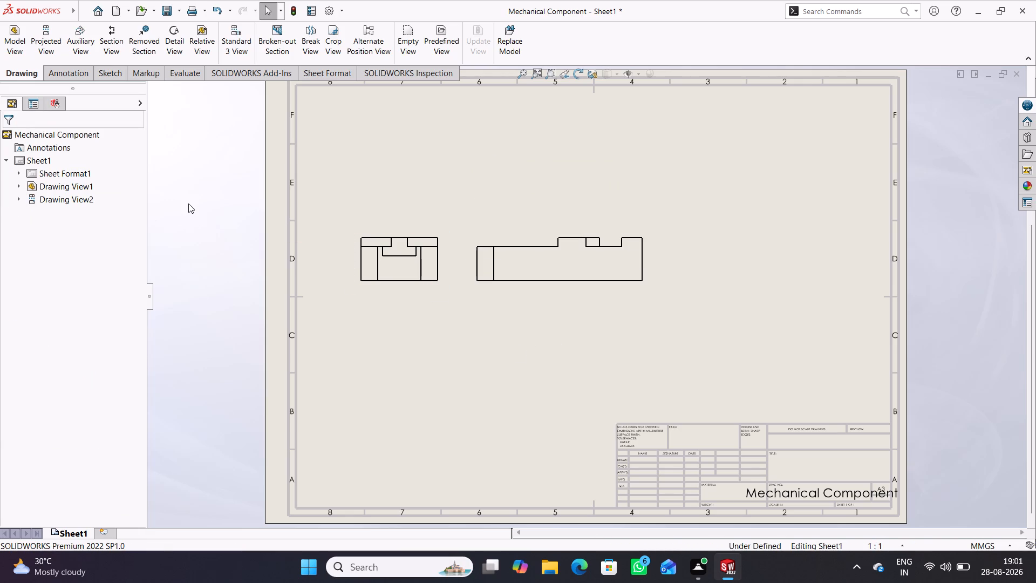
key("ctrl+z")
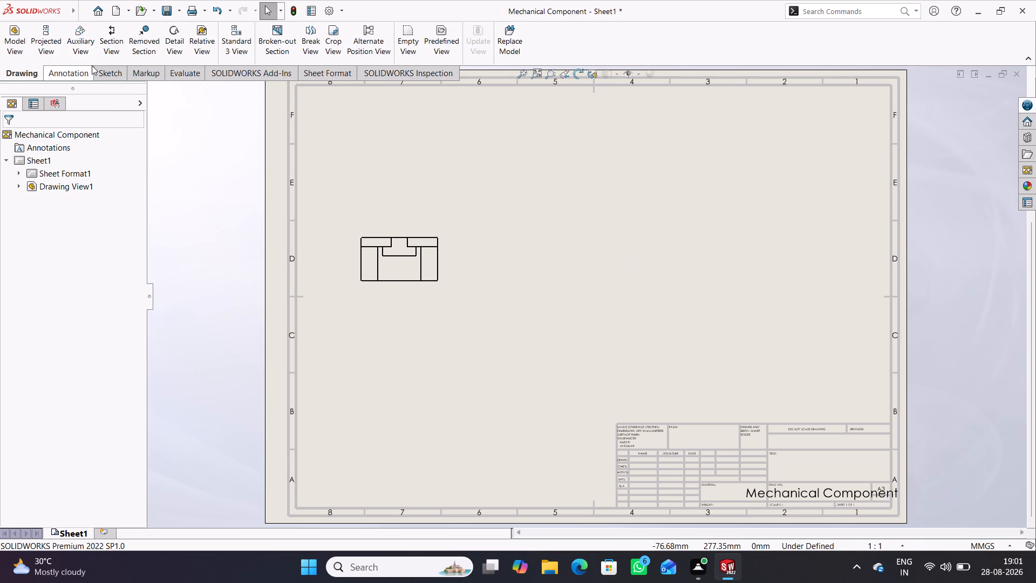
Project a top view from the front view and place it directly above it.
left_click(39, 42)
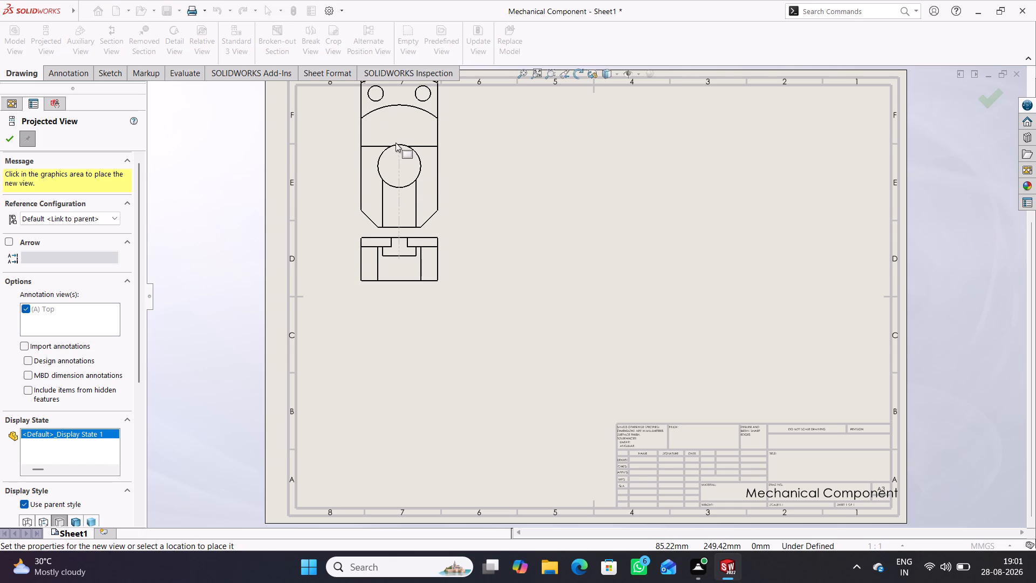
left_click(396, 143)
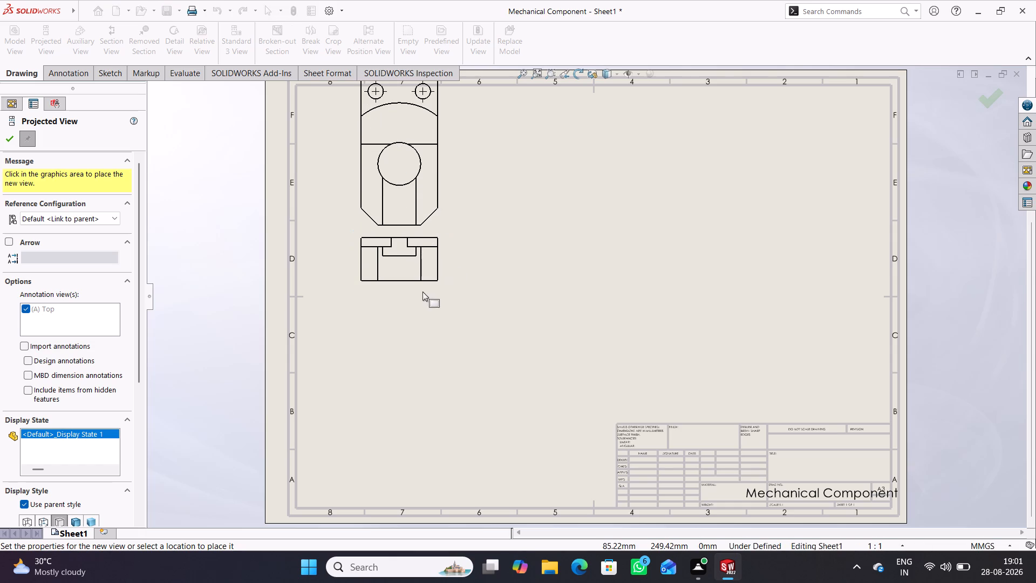
left_click(11, 143)
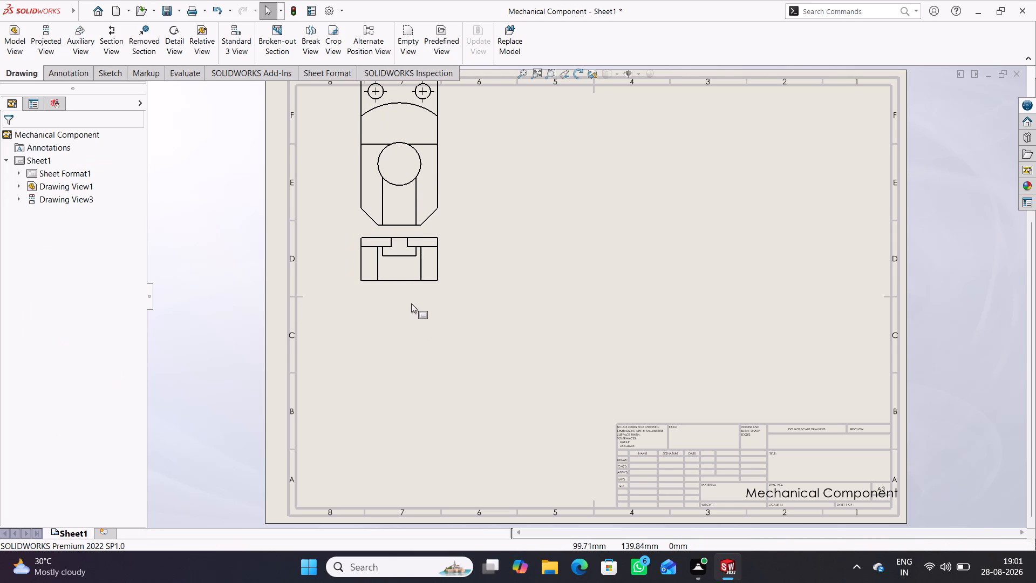
Move the front view and the top view lower on the sheet so both fit inside the border.
left_click_drag(409, 291, 409, 406)
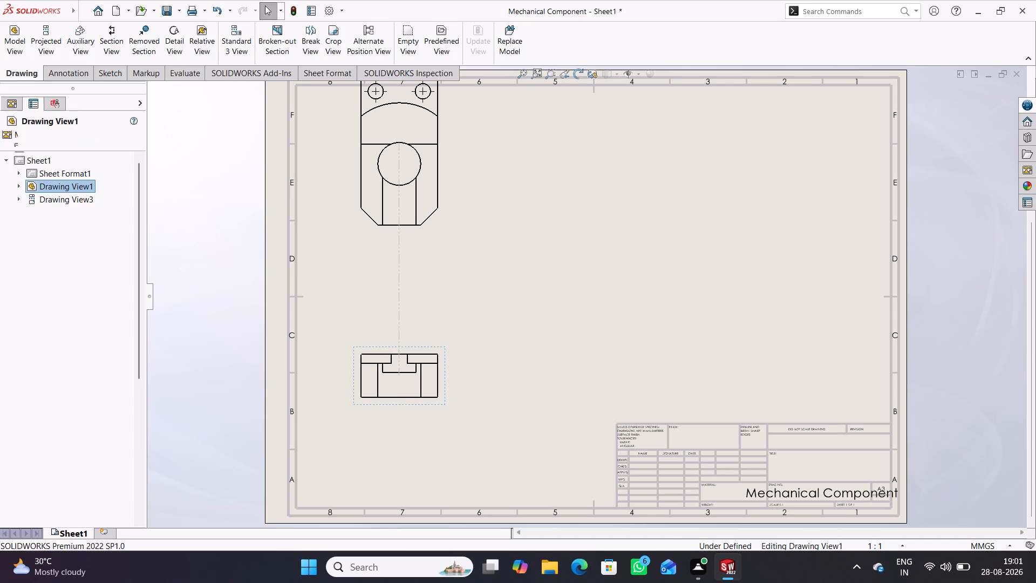
left_click_drag(421, 235, 421, 333)
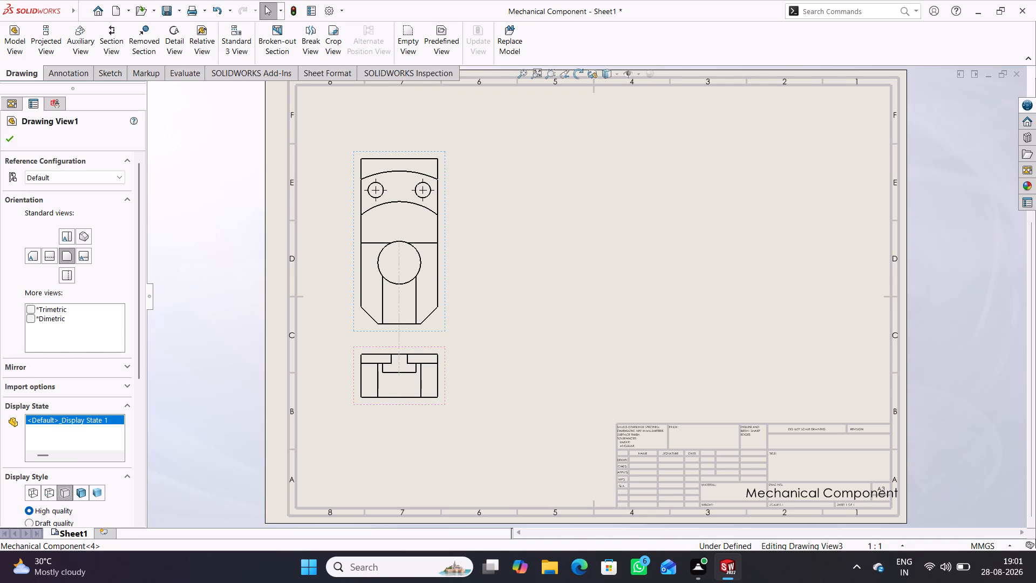
left_click(231, 148)
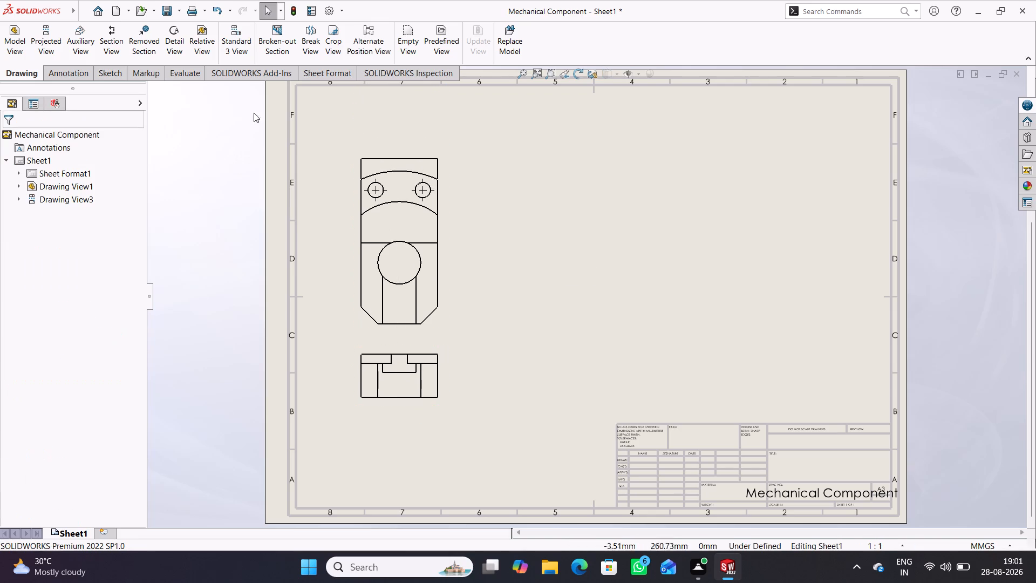
Create a section view of the top view with a vertical cutting line through the large hole's centre, arrows facing left, placed to its right.
left_click(115, 42)
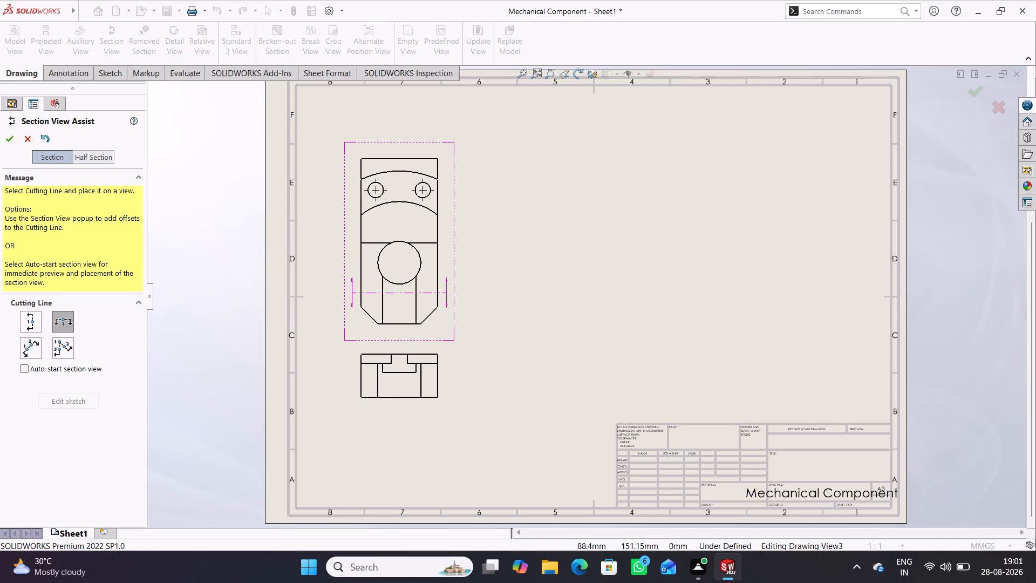
left_click(26, 321)
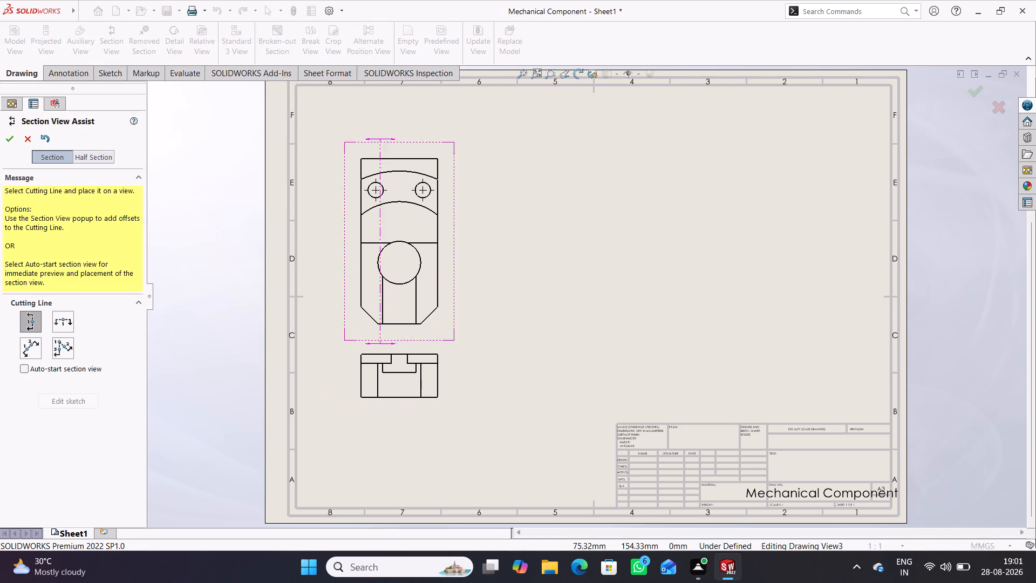
left_click(399, 264)
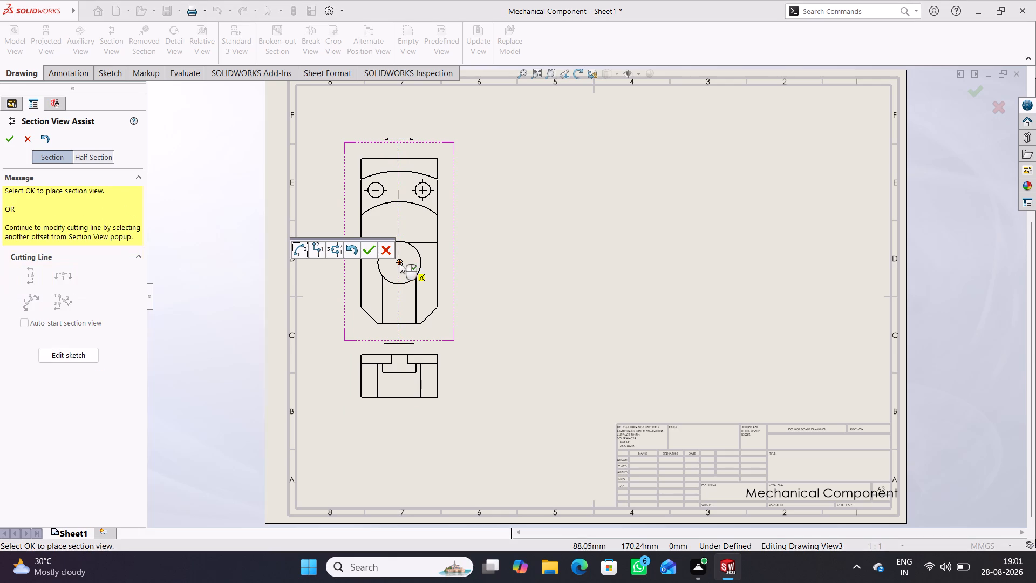
left_click(371, 253)
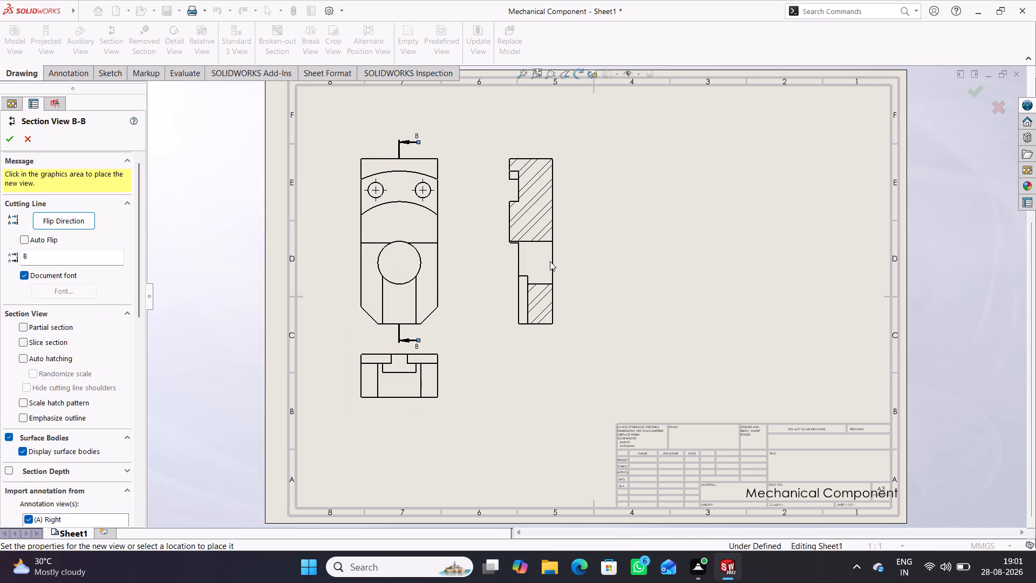
left_click(81, 222)
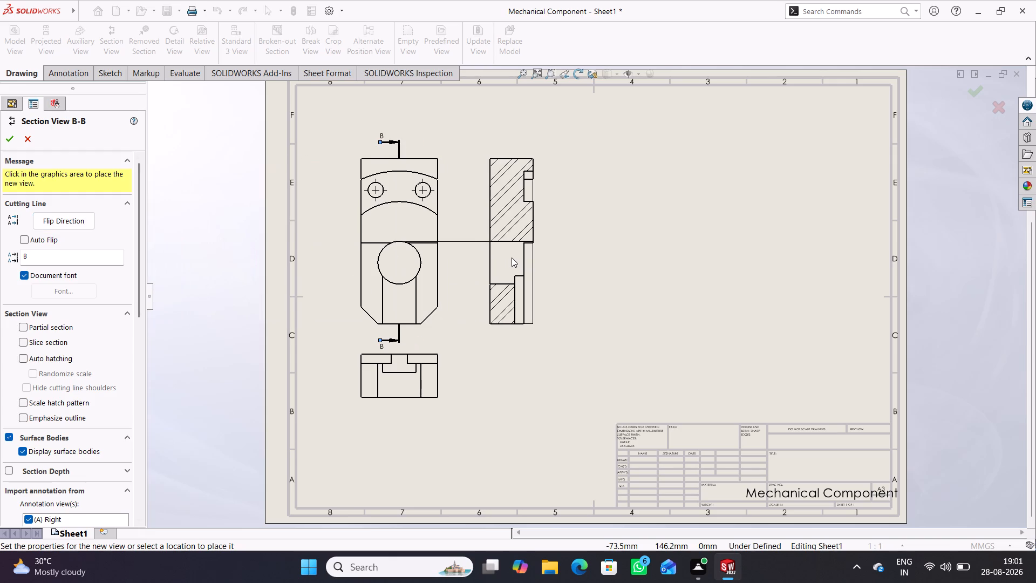
left_click(69, 222)
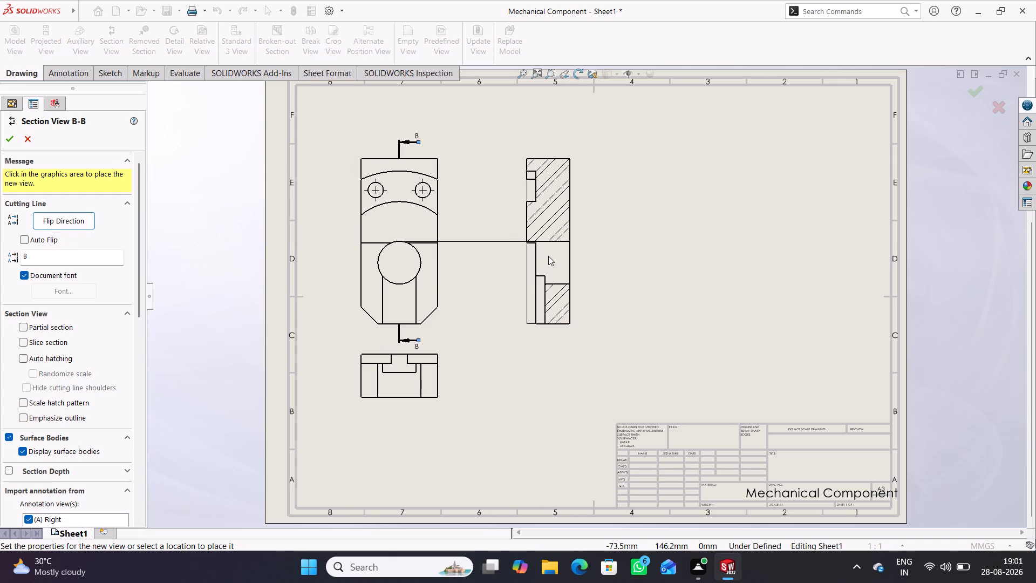
left_click(548, 256)
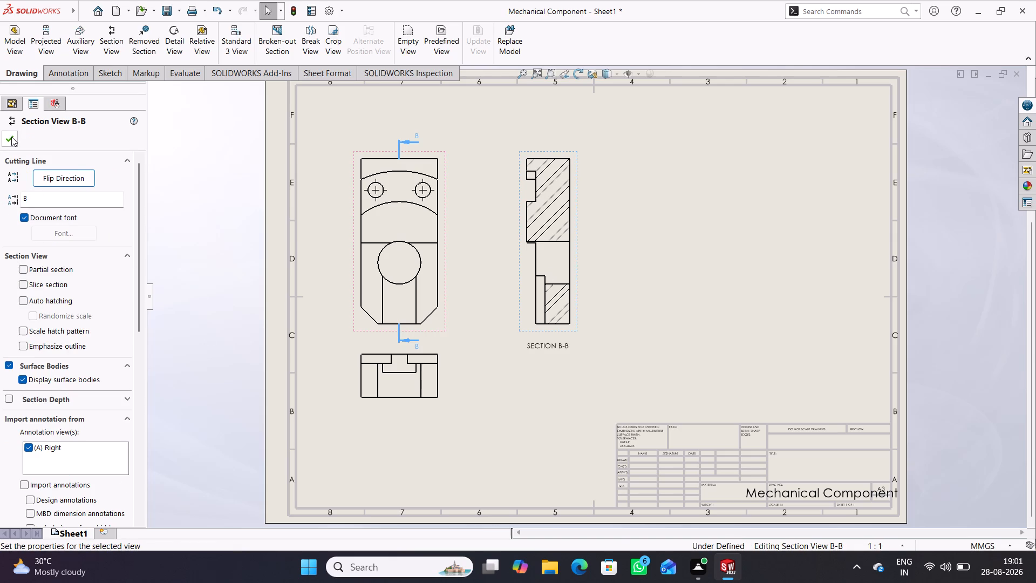
left_click(10, 135)
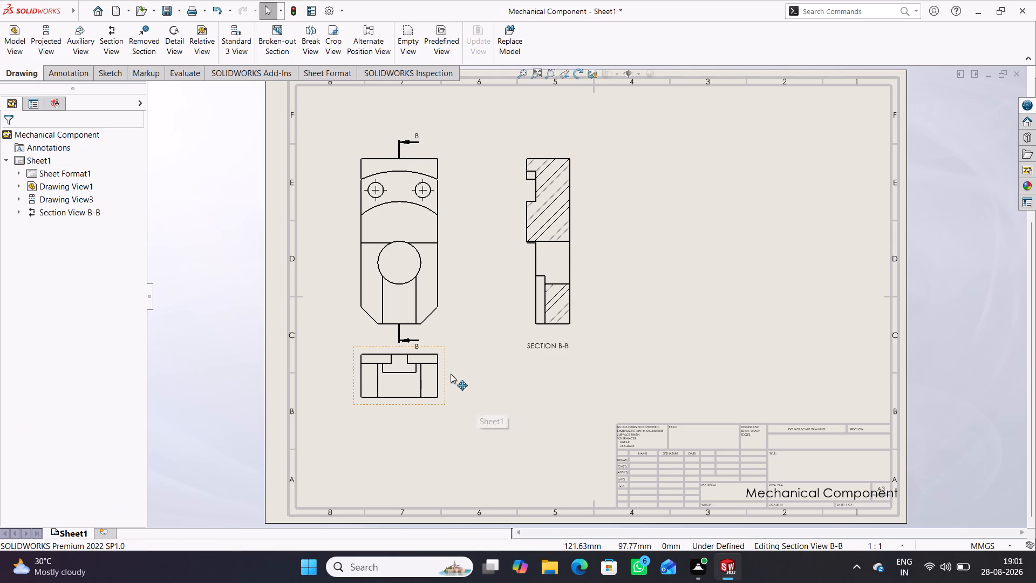
Move the front view slightly lower to widen its gap from the top view.
right_click(447, 370)
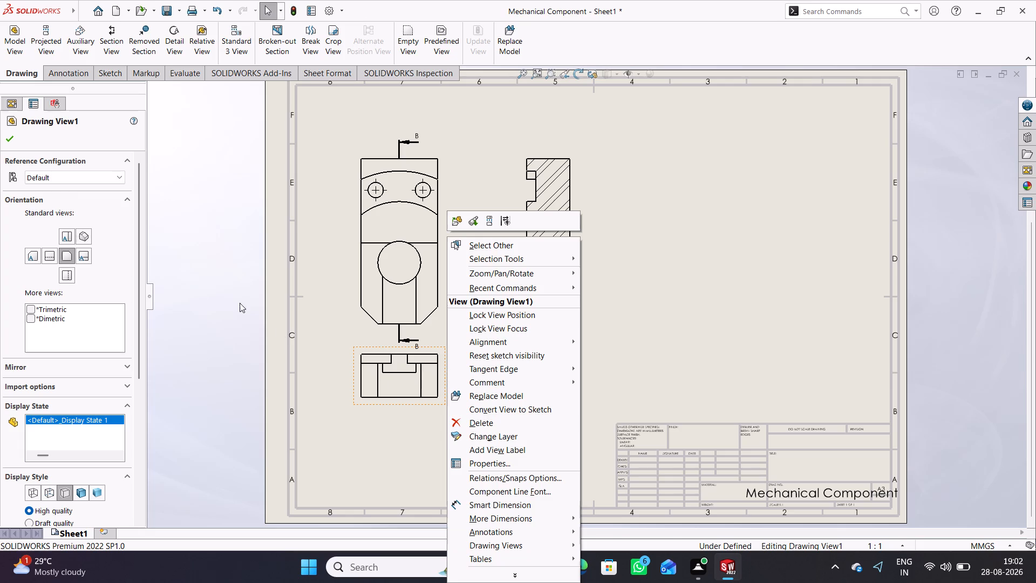
left_click(227, 294)
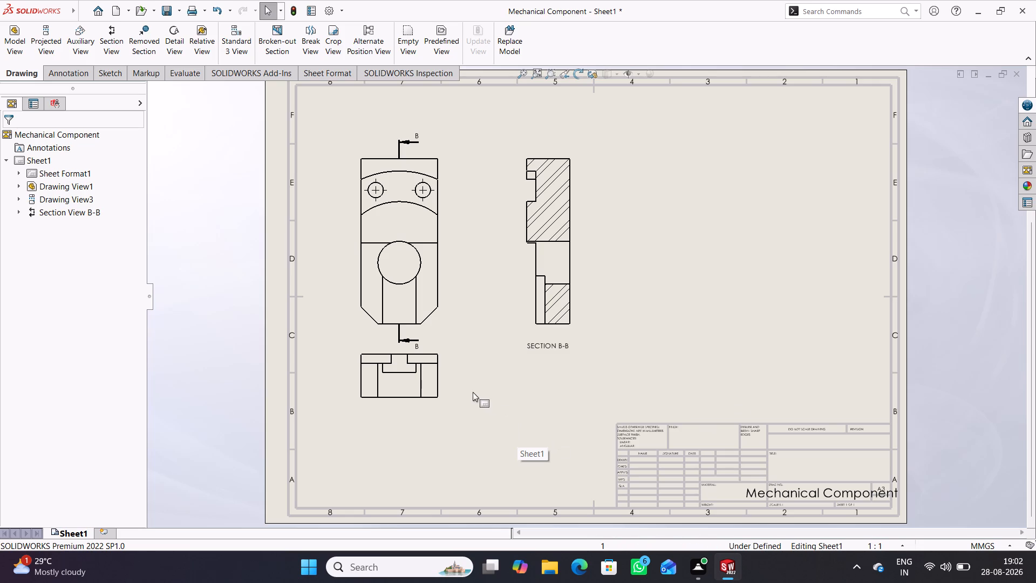
left_click_drag(445, 374, 447, 395)
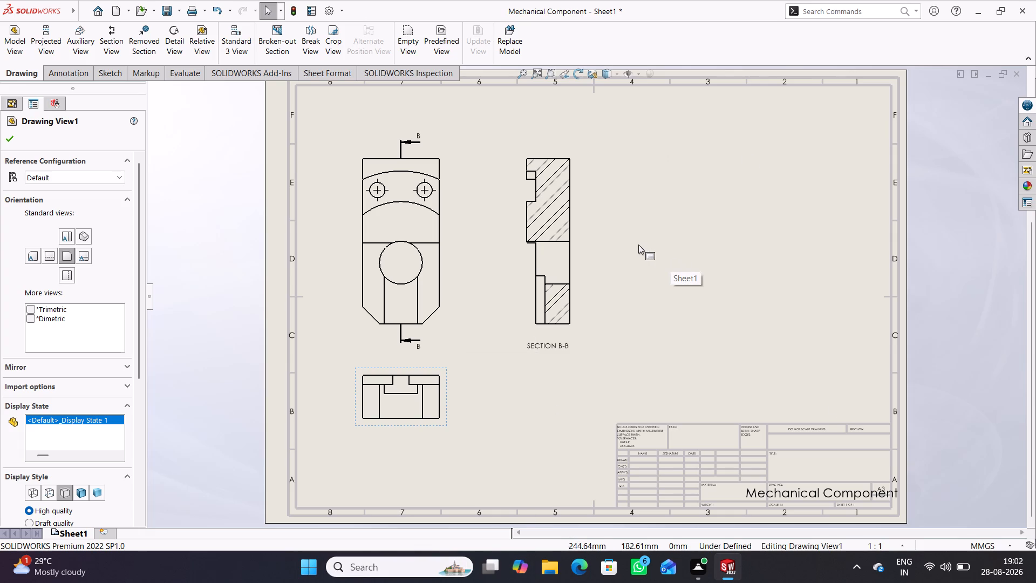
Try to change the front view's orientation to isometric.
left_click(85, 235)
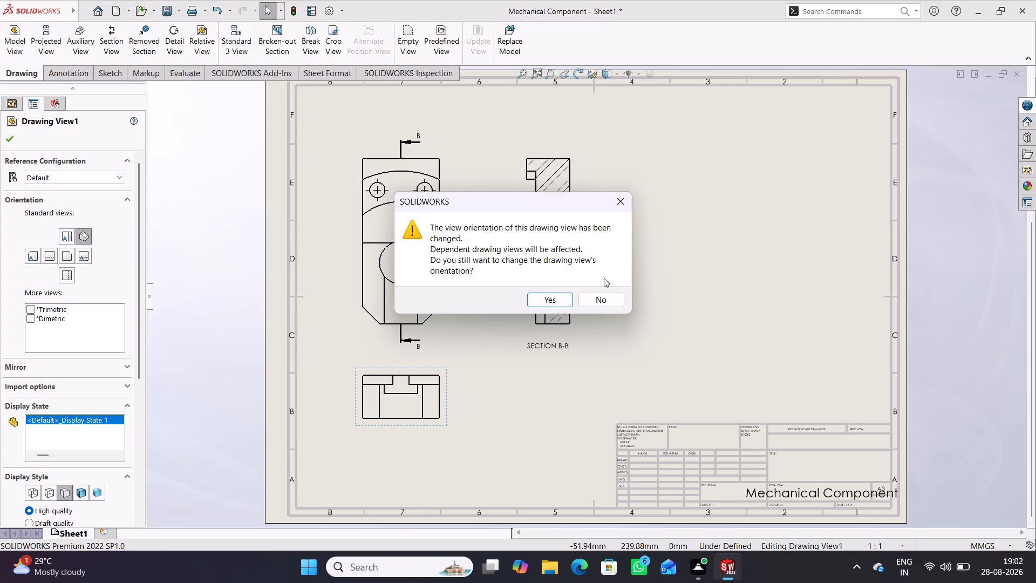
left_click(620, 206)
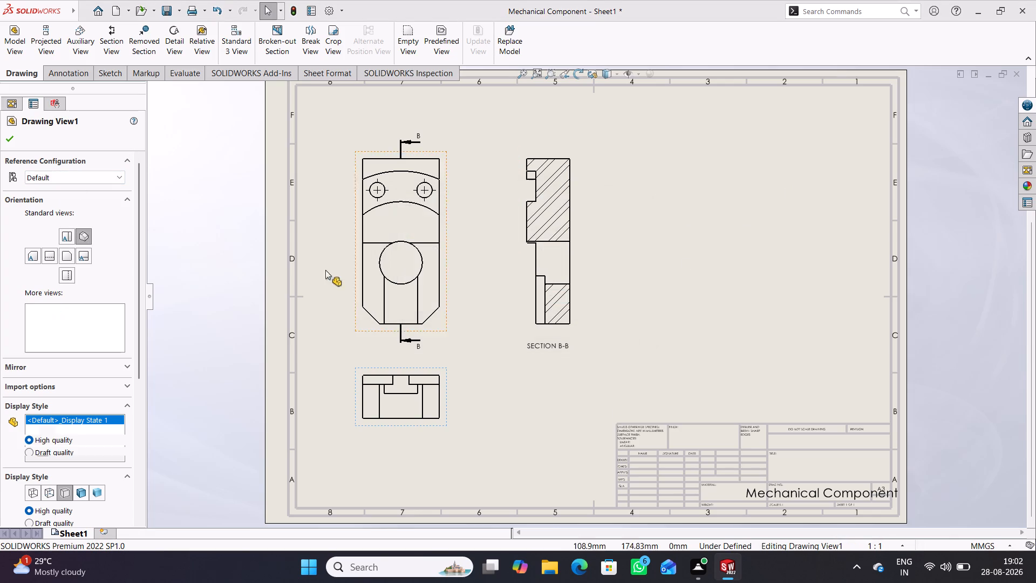
Insert an isometric model view of Mechanical Component, shaded with edges, in the open area beside section view B-B.
left_click(10, 141)
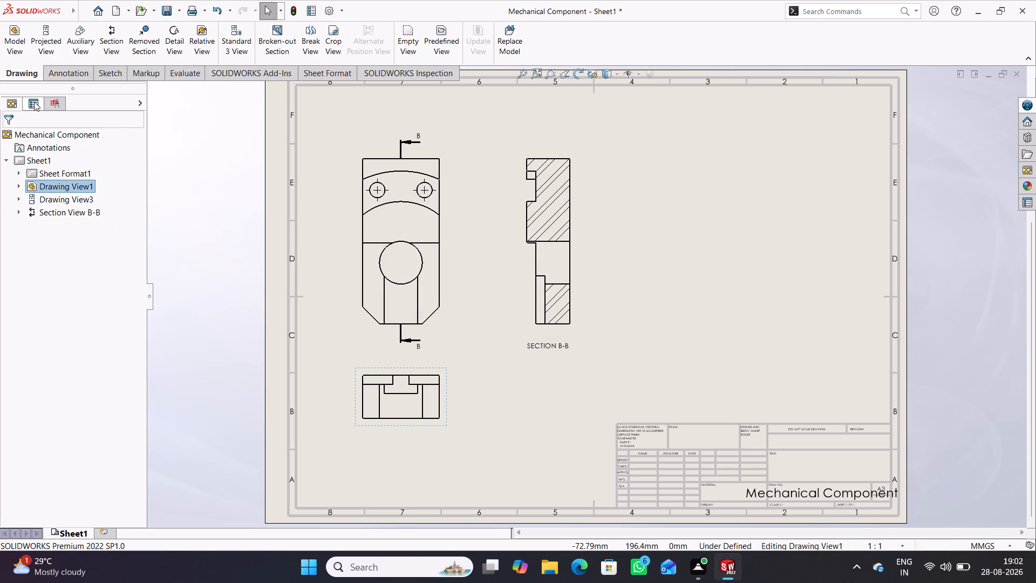
left_click(5, 45)
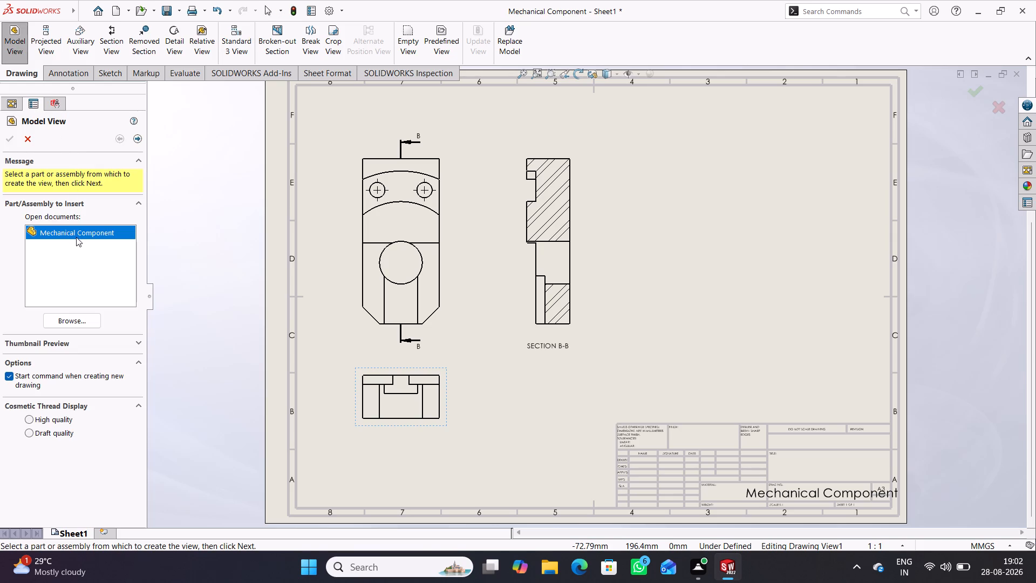
double_click(79, 236)
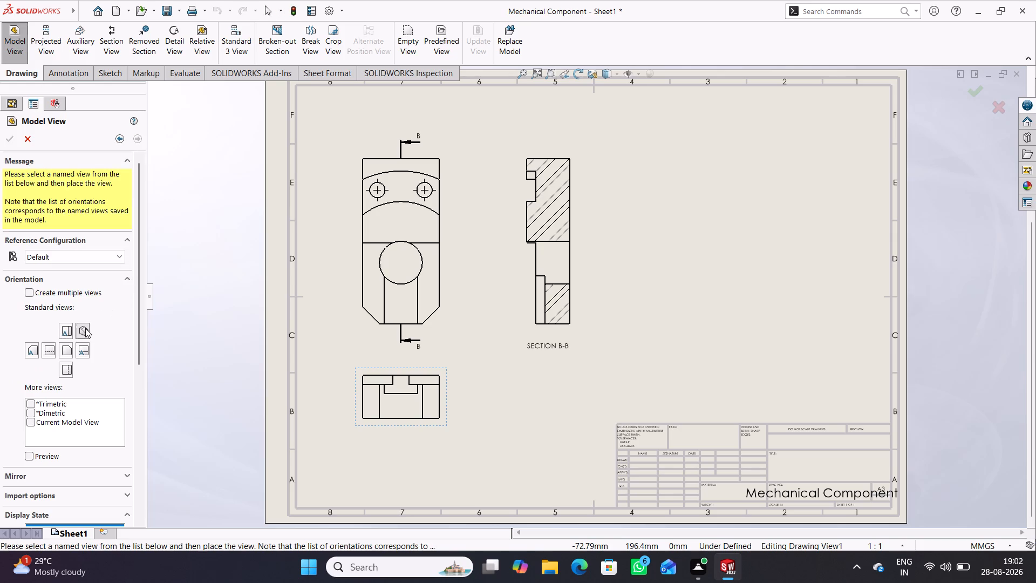
left_click(85, 330)
scroll(98, 385, "down", 2)
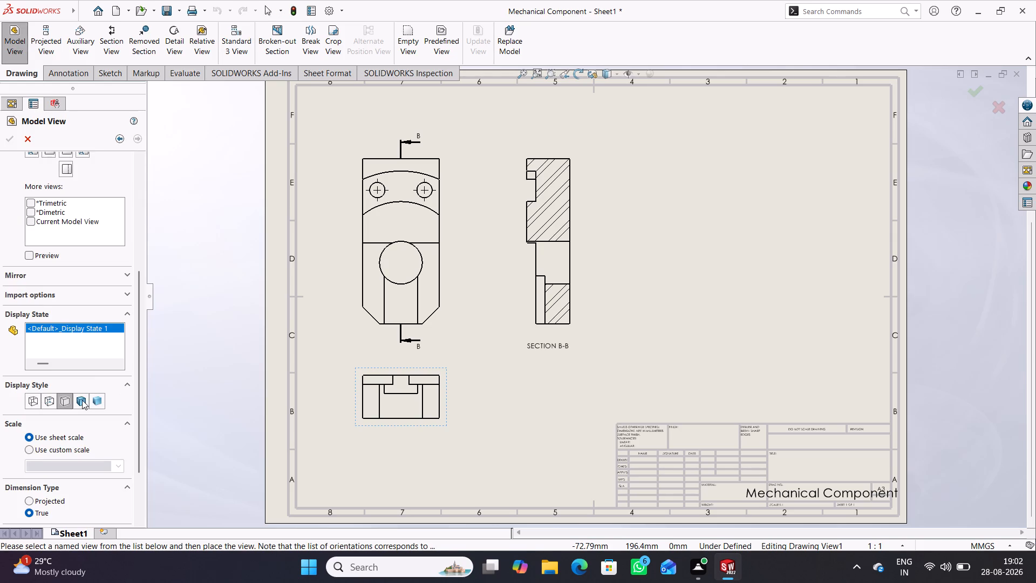
left_click(82, 400)
left_click(751, 236)
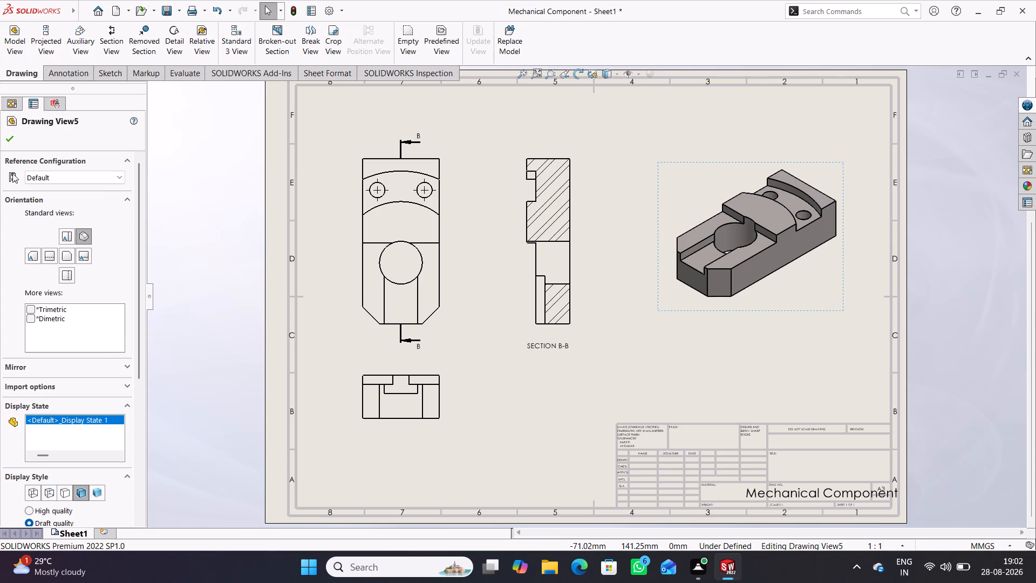
left_click(8, 143)
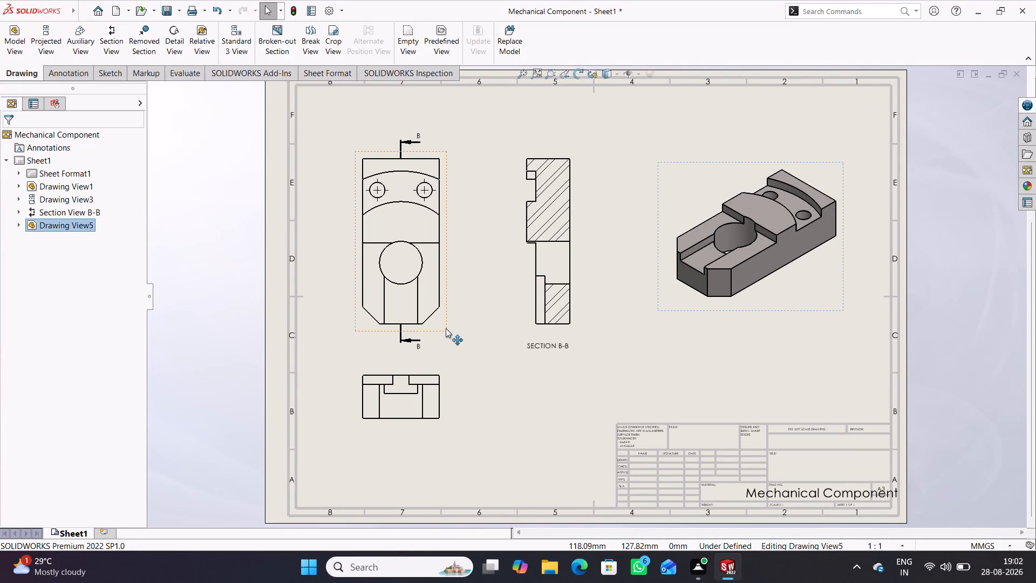
Set the top view's display style to hidden lines visible instead of using the parent style.
double_click(446, 328)
scroll(137, 357, "down", 2)
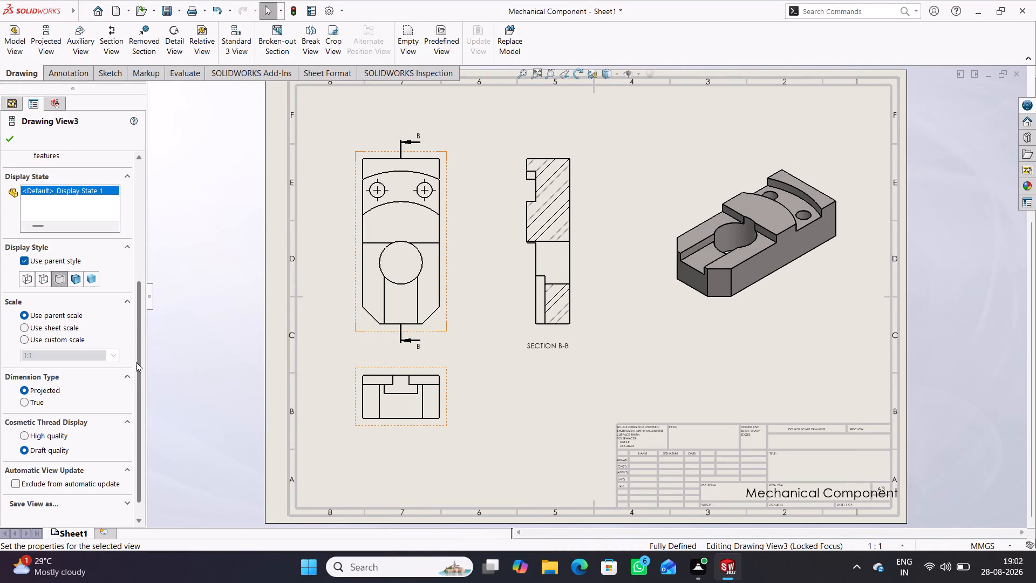
left_click(45, 278)
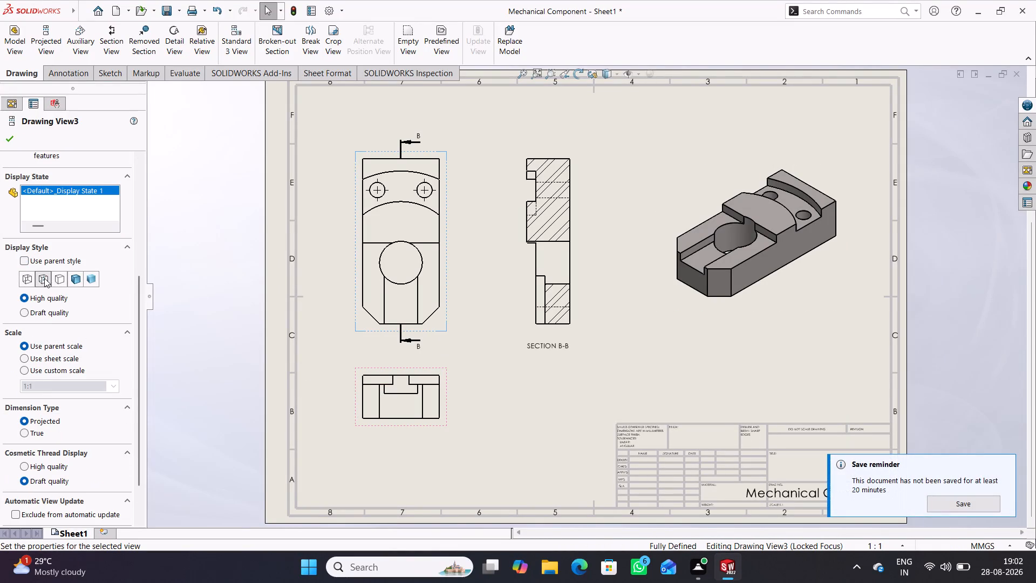
left_click(11, 139)
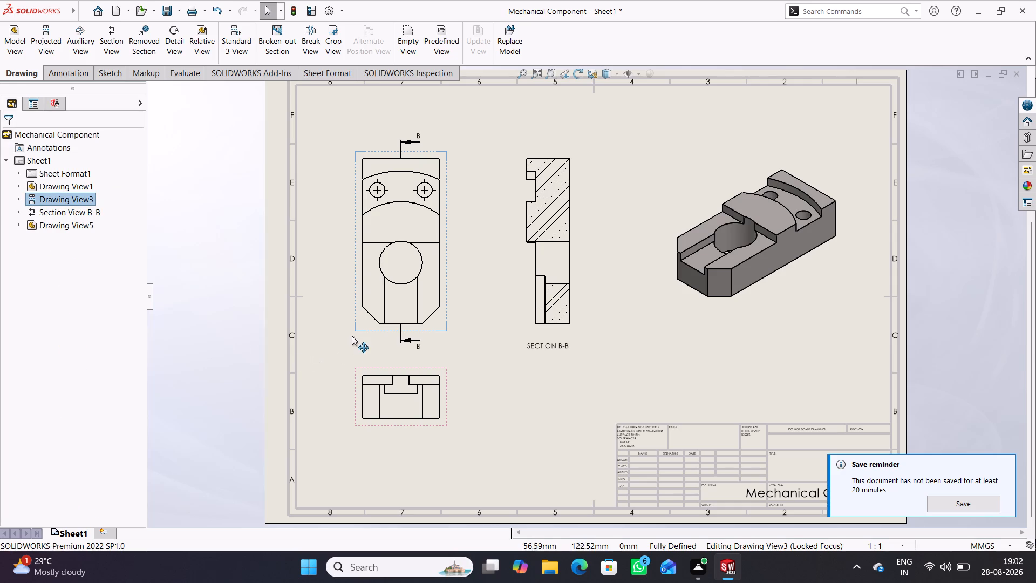
double_click(359, 329)
scroll(107, 396, "down", 2)
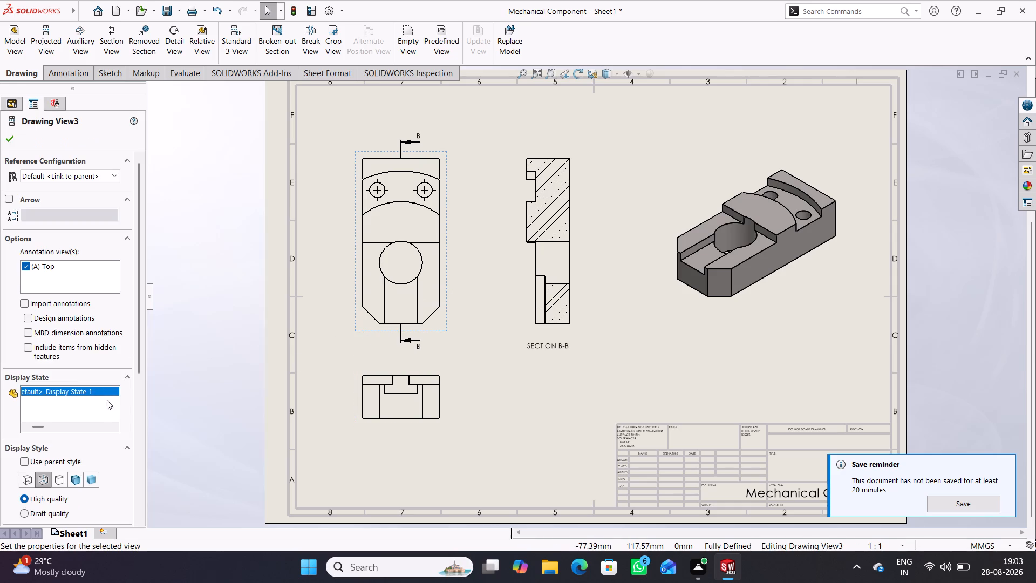
scroll(141, 411, "down", 2)
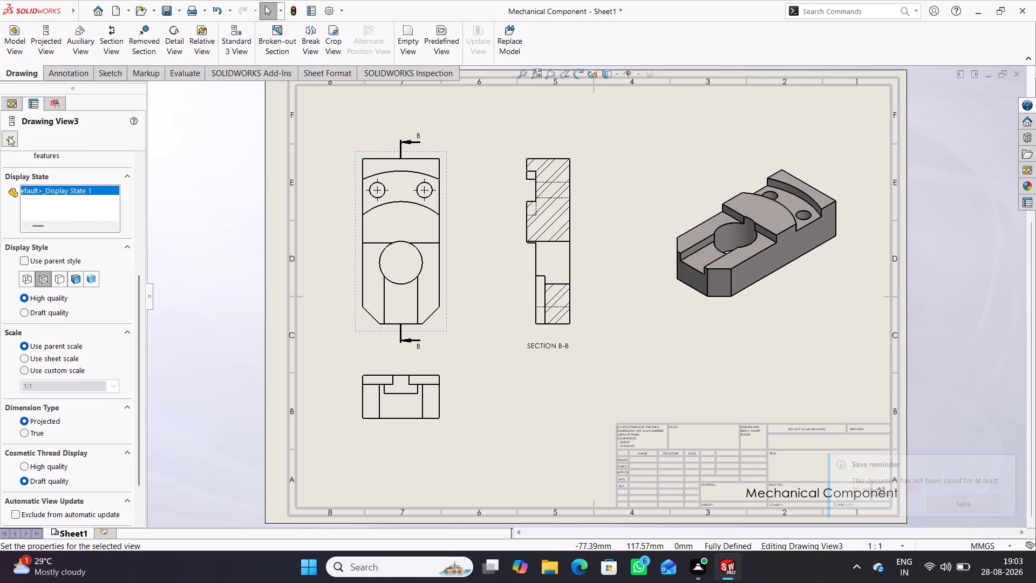
left_click(9, 136)
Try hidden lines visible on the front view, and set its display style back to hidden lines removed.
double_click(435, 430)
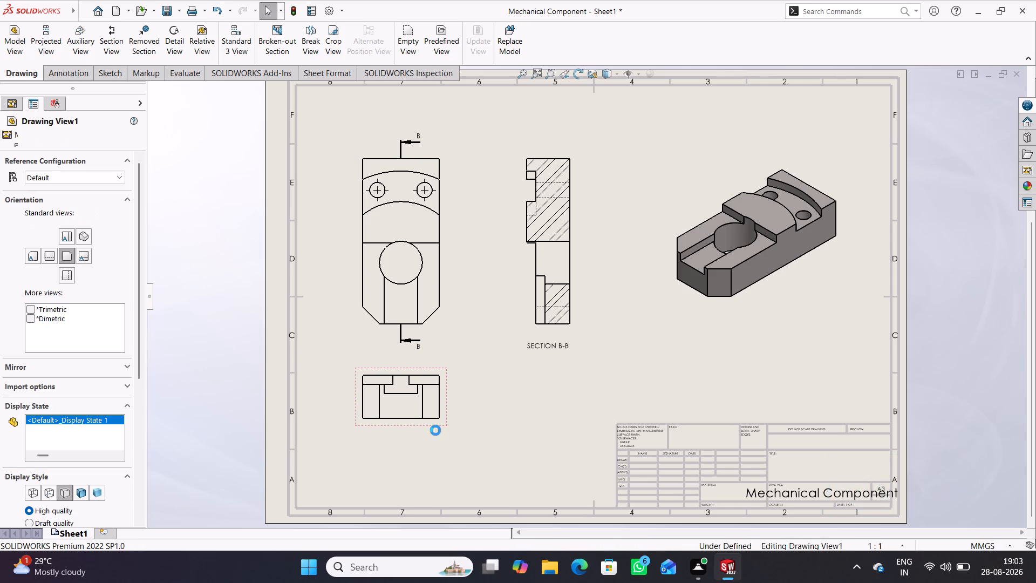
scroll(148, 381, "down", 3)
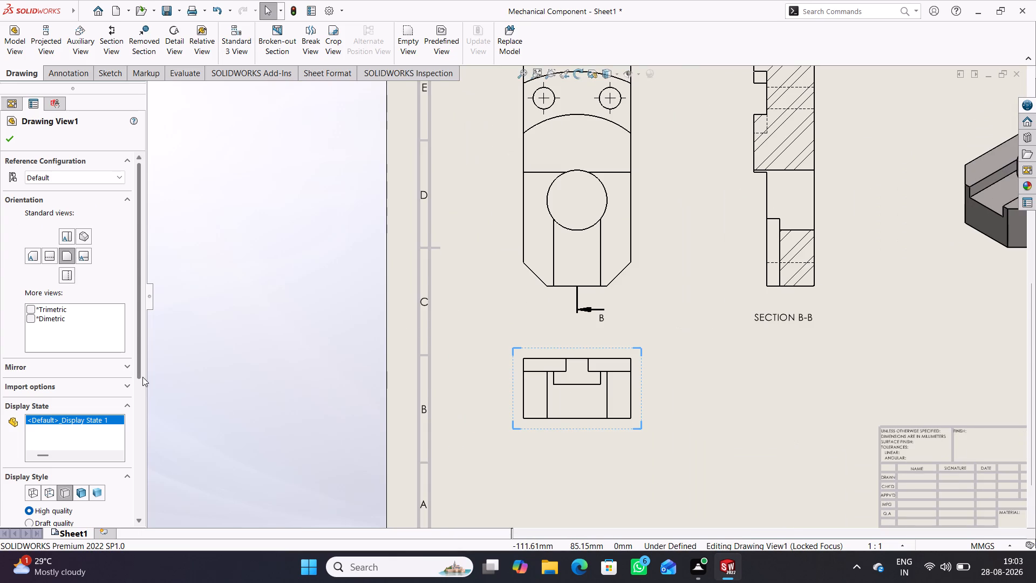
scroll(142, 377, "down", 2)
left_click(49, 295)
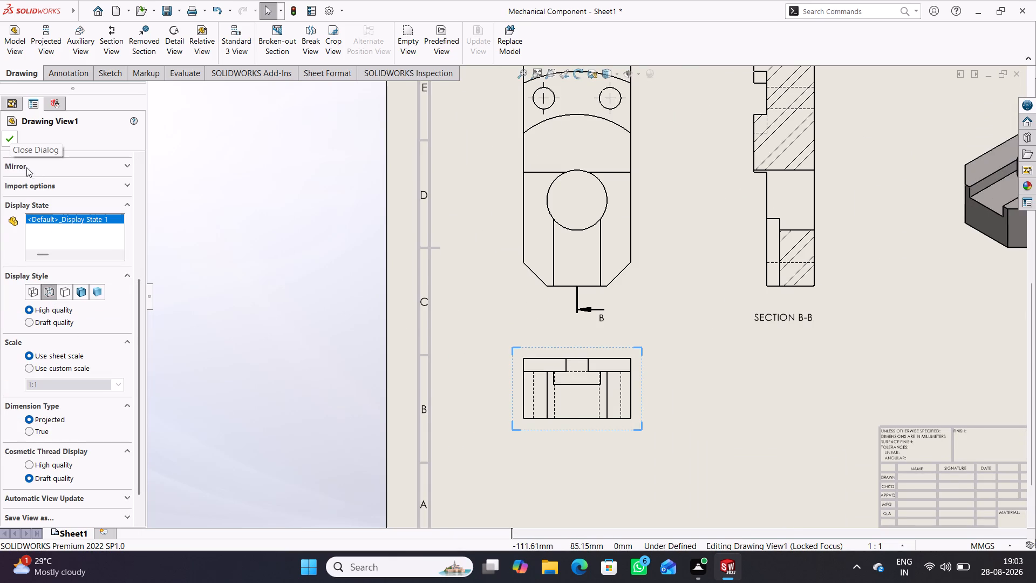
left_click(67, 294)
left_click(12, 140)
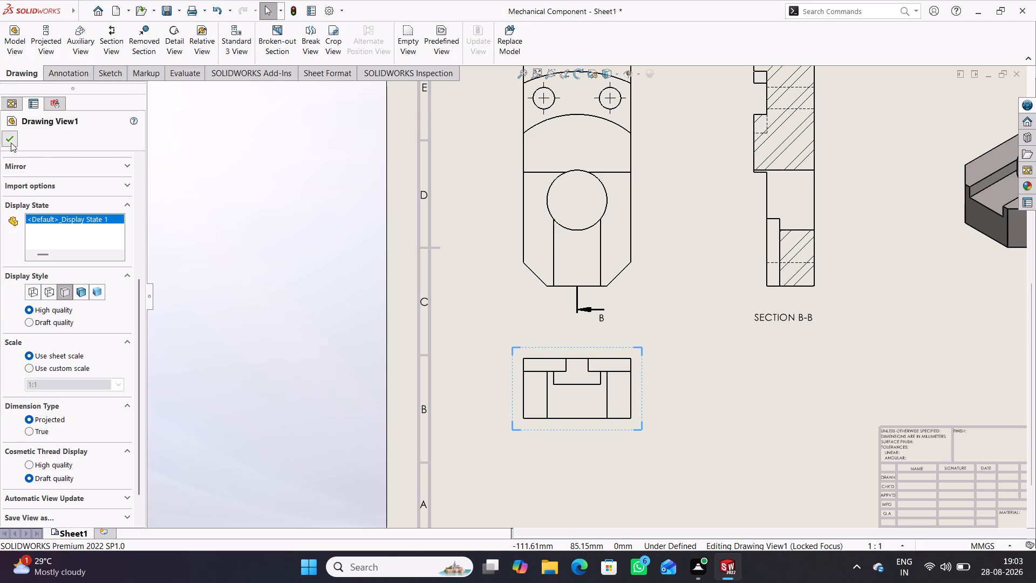
Create a section view of the front view with a vertical cutting line through its centre, placed to its right.
scroll(564, 352, "up", 2)
scroll(747, 358, "up", 1)
scroll(801, 319, "up", 2)
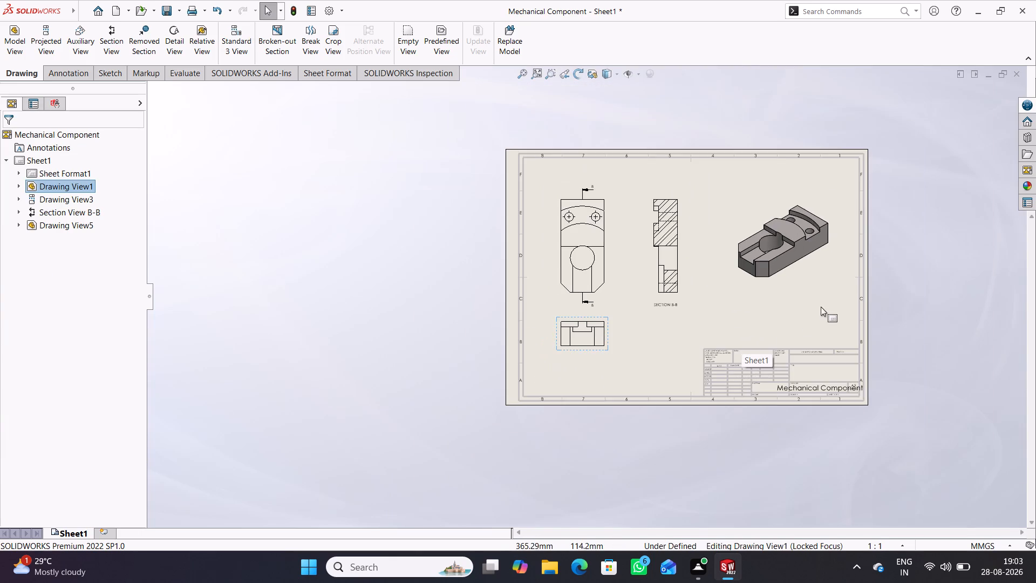
scroll(821, 307, "down", 2)
scroll(675, 306, "down", 1)
middle_click_drag(540, 219, 508, 266)
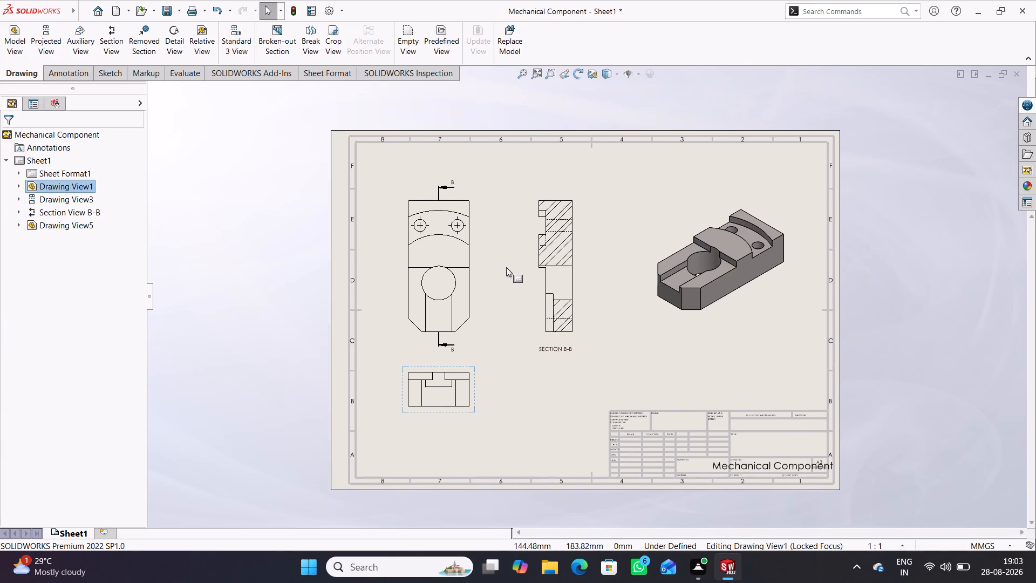
scroll(506, 267, "down", 2)
left_click(110, 51)
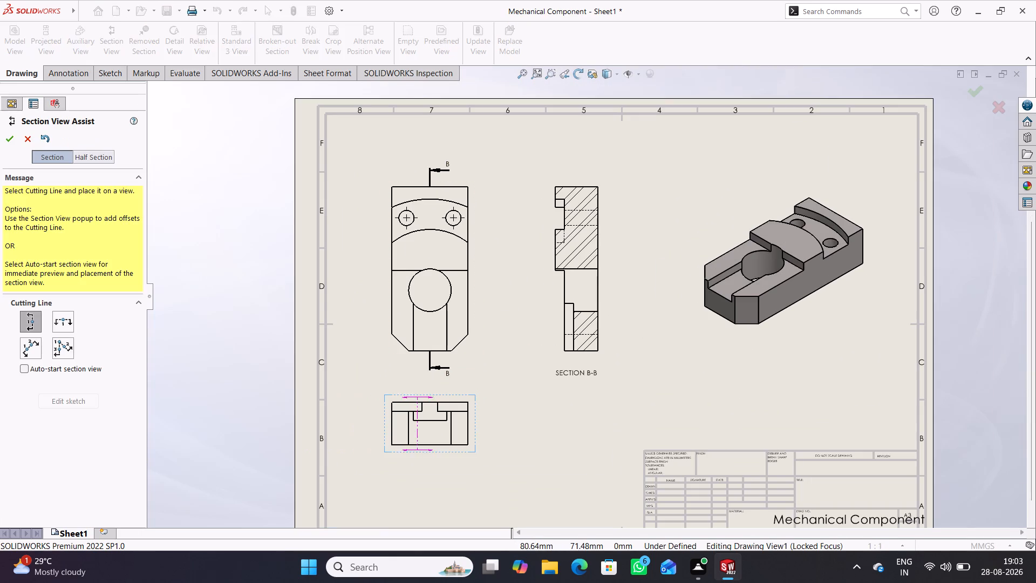
left_click(432, 423)
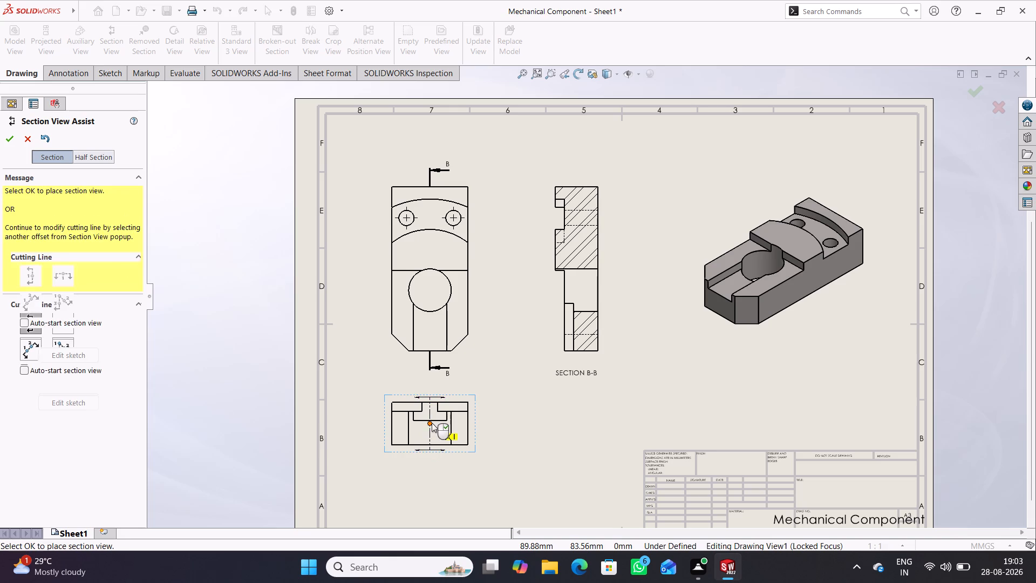
left_click(400, 438)
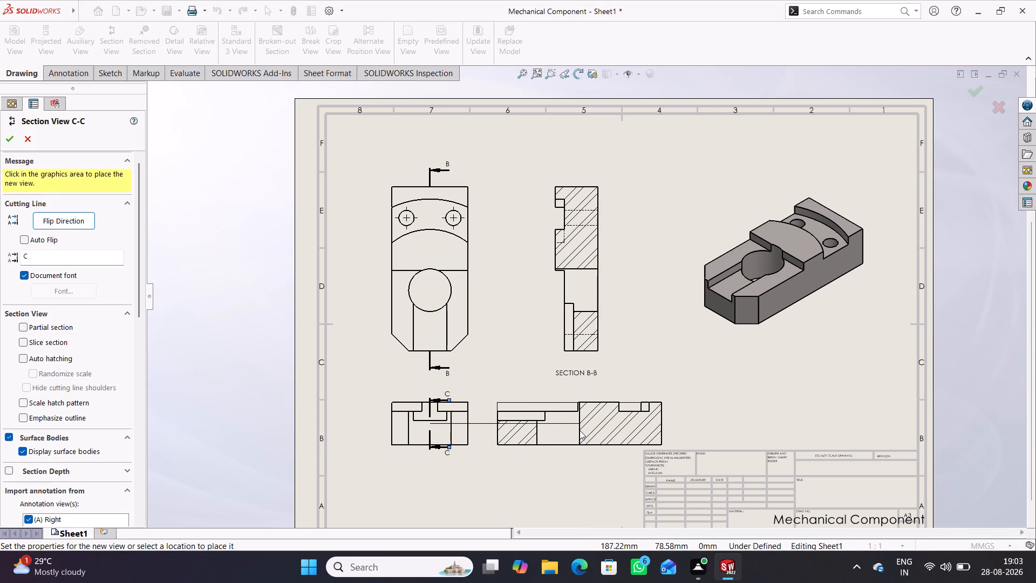
left_click(580, 430)
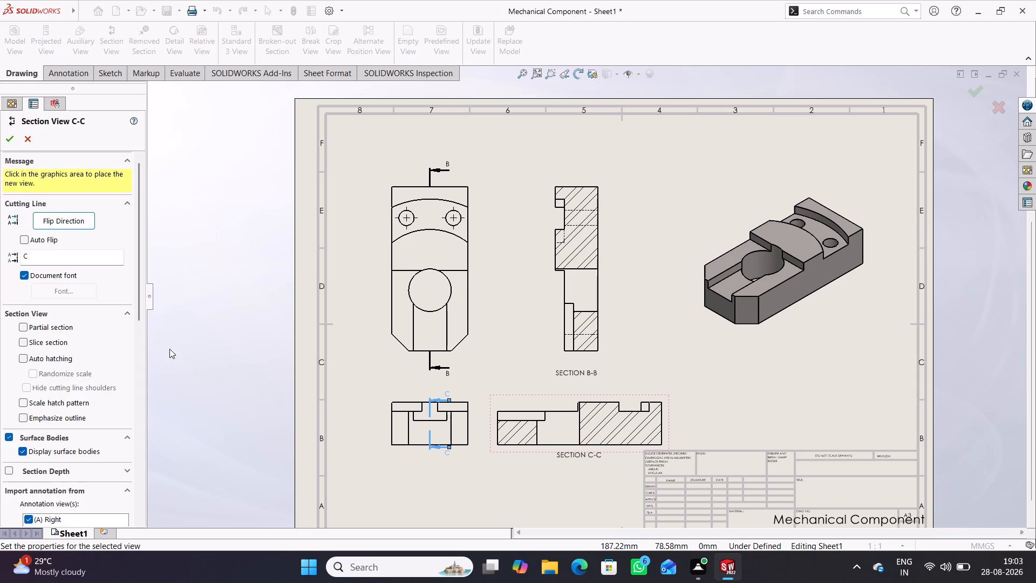
left_click(5, 135)
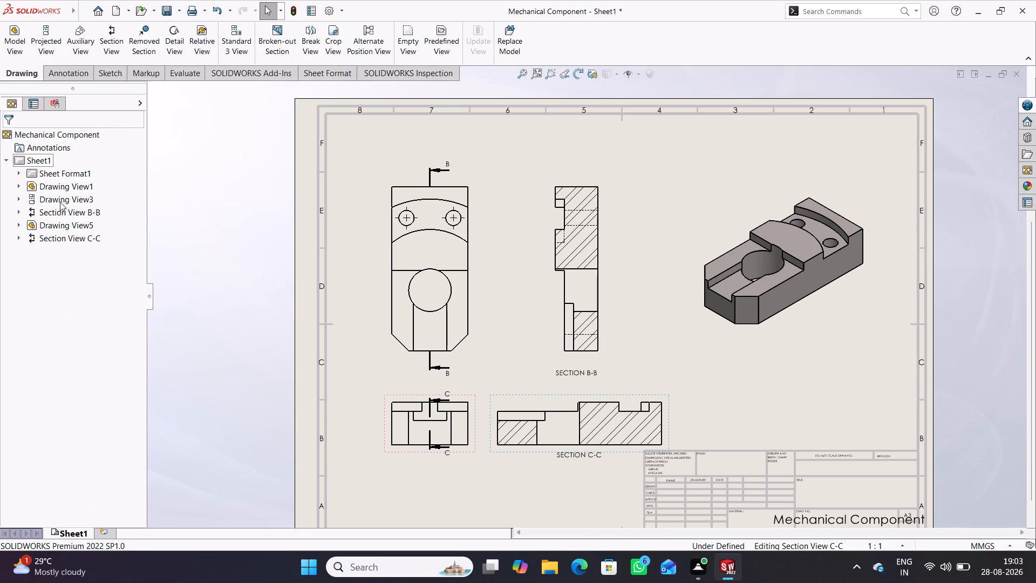
Set the display style of section view C-C to hidden lines visible.
double_click(548, 453)
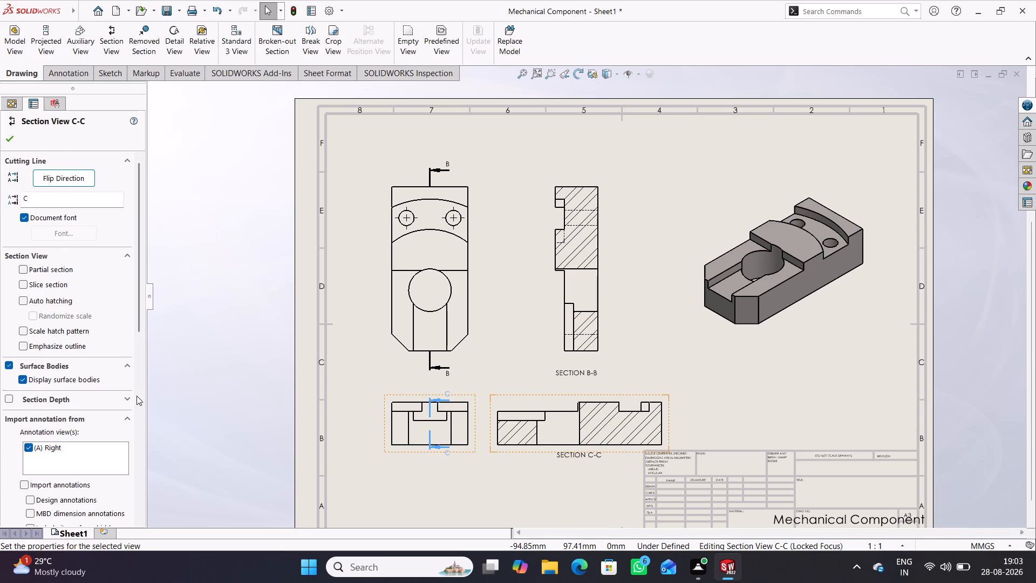
scroll(141, 395, "down", 2)
left_click(40, 457)
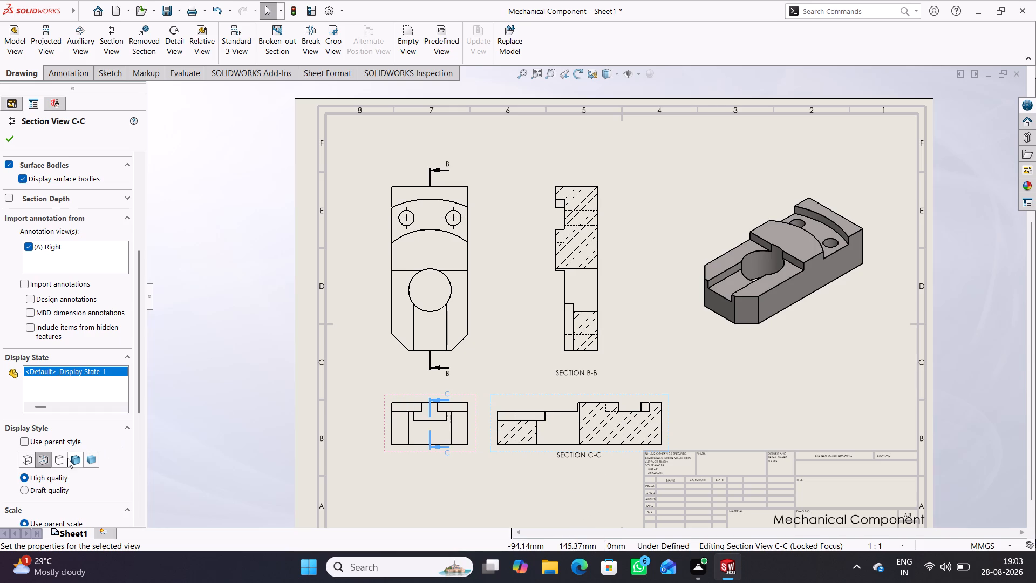
left_click(24, 456)
left_click(41, 457)
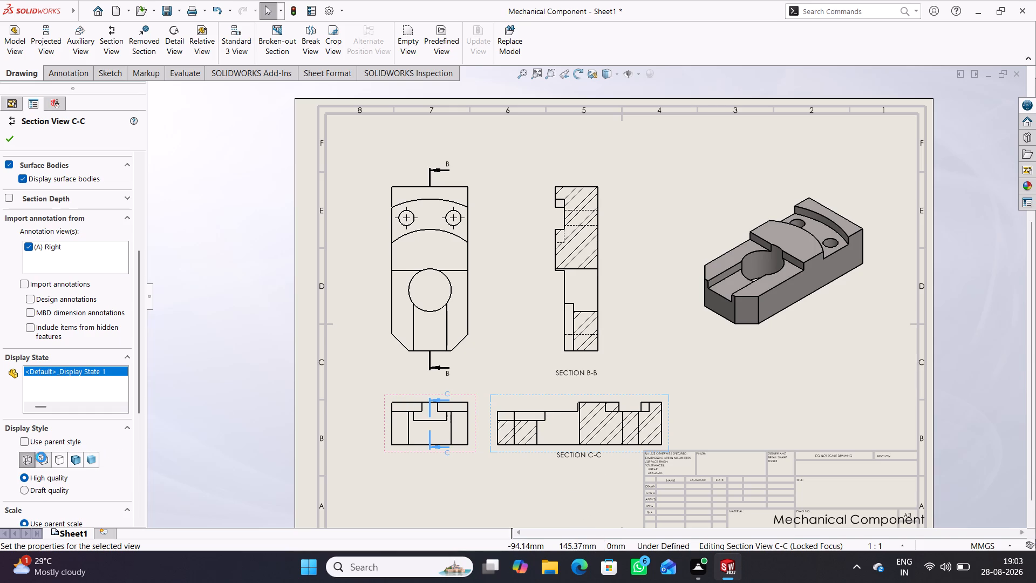
left_click(14, 139)
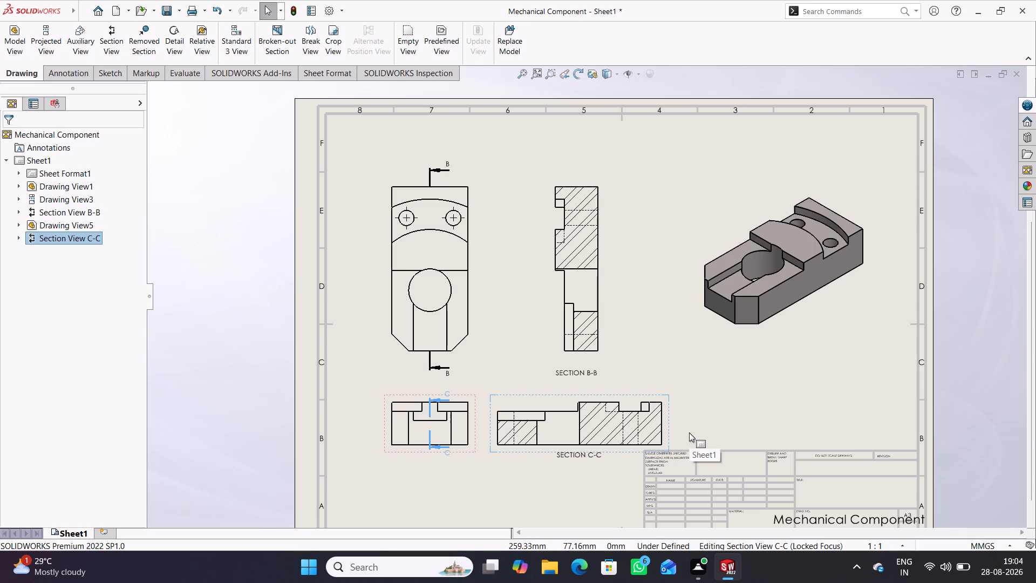
Delete section view B-B of the top view.
right_click(608, 331)
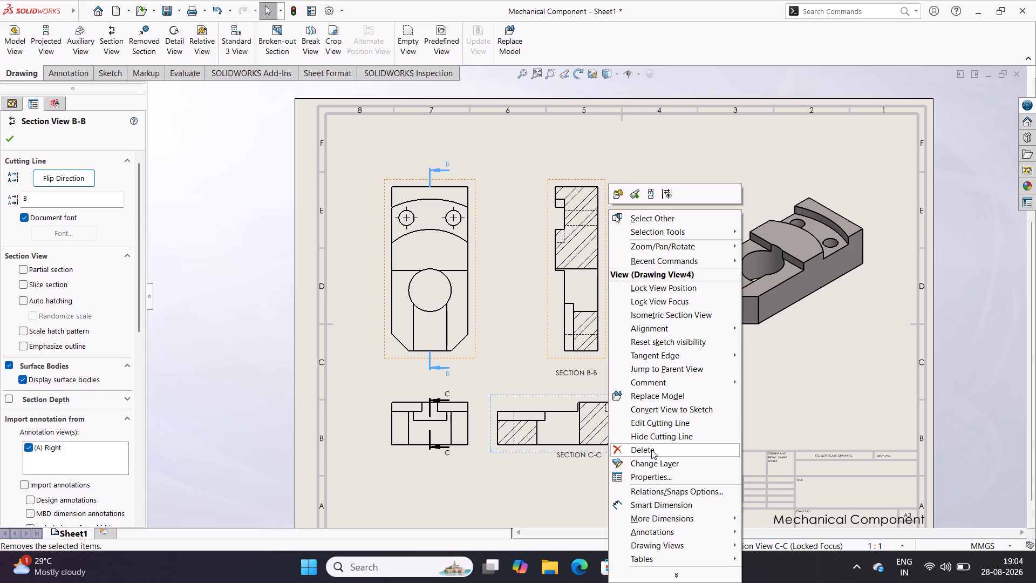
left_click(651, 450)
left_click(589, 228)
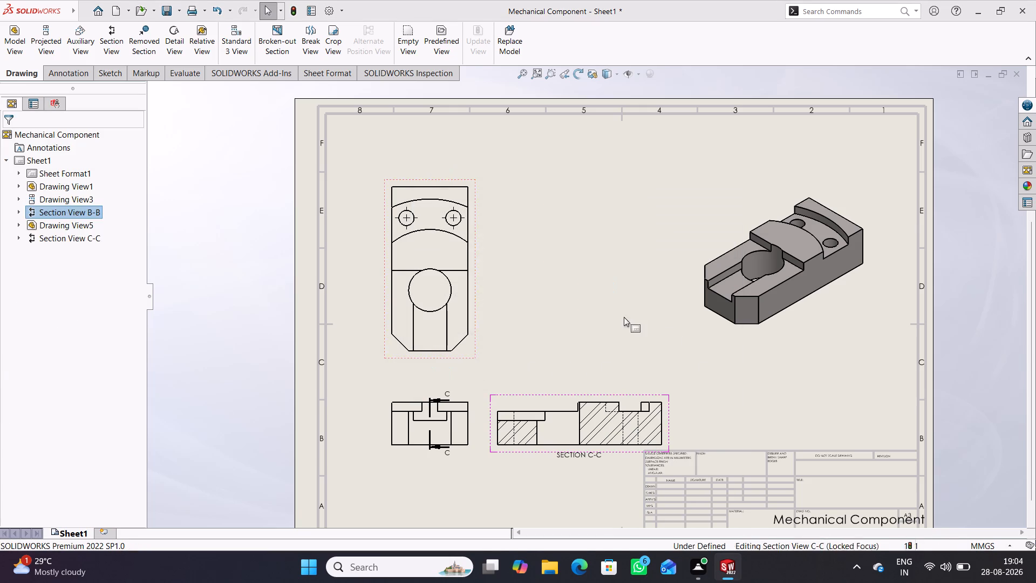
Change the label letter in the remaining section view's caption to a.
left_click(589, 457)
double_click(589, 457)
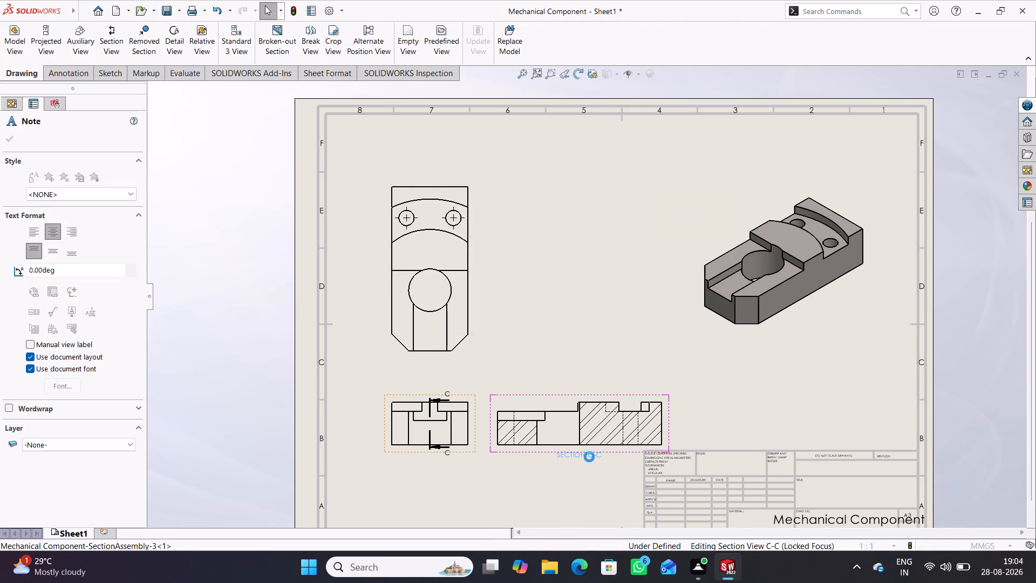
left_click(601, 452)
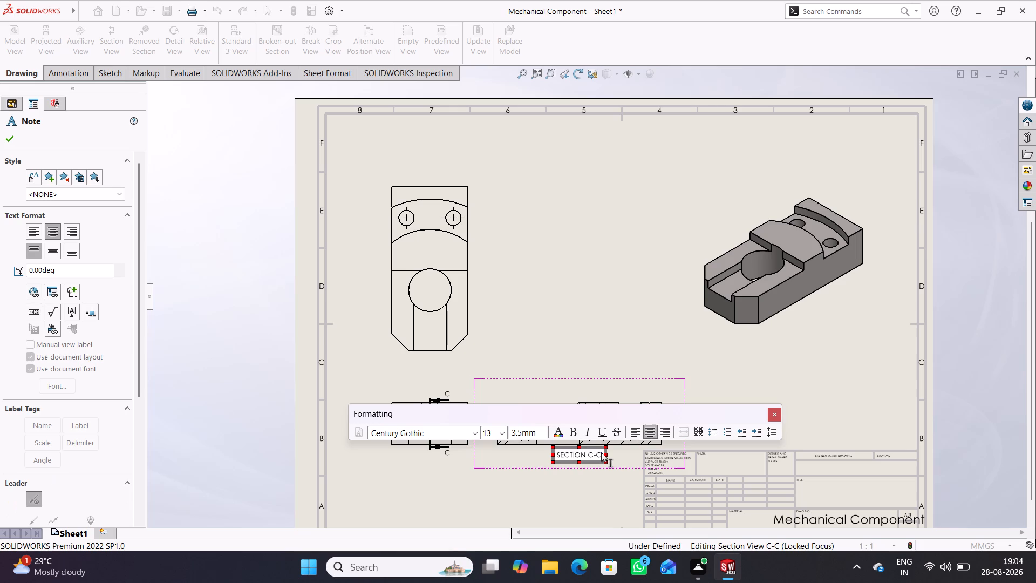
key("BackSpace")
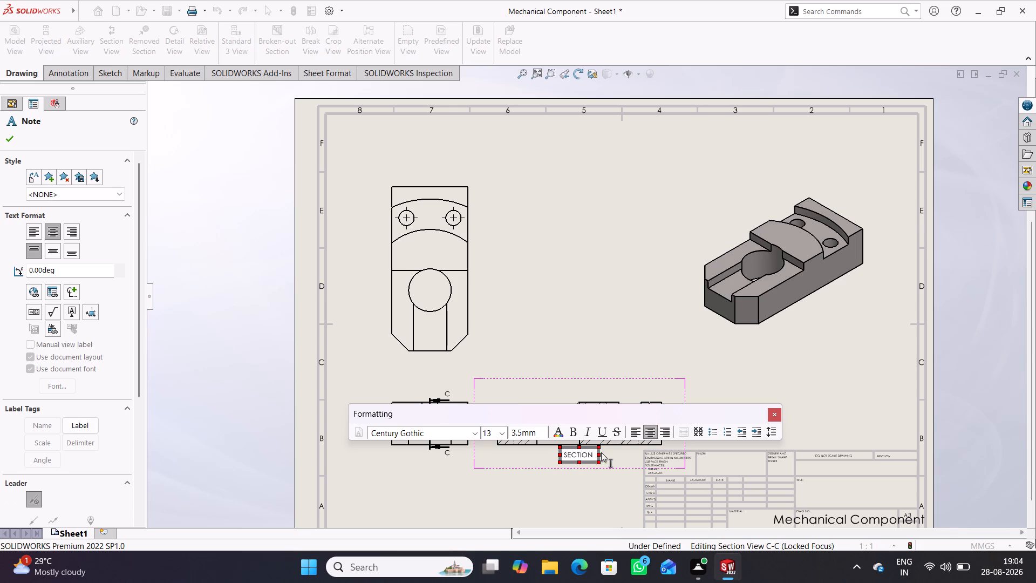
key("a")
key("Return")
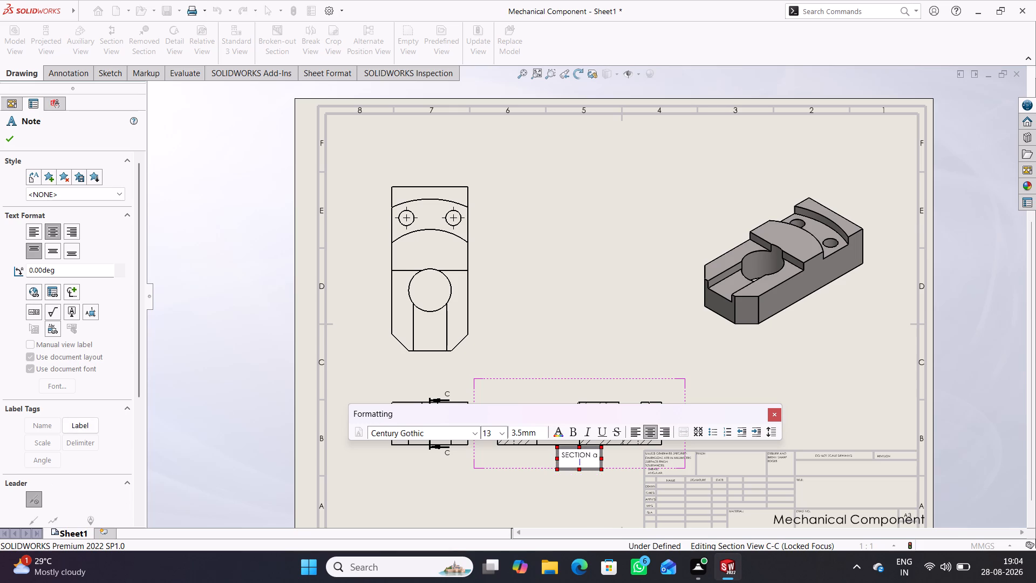
key("BackSpace")
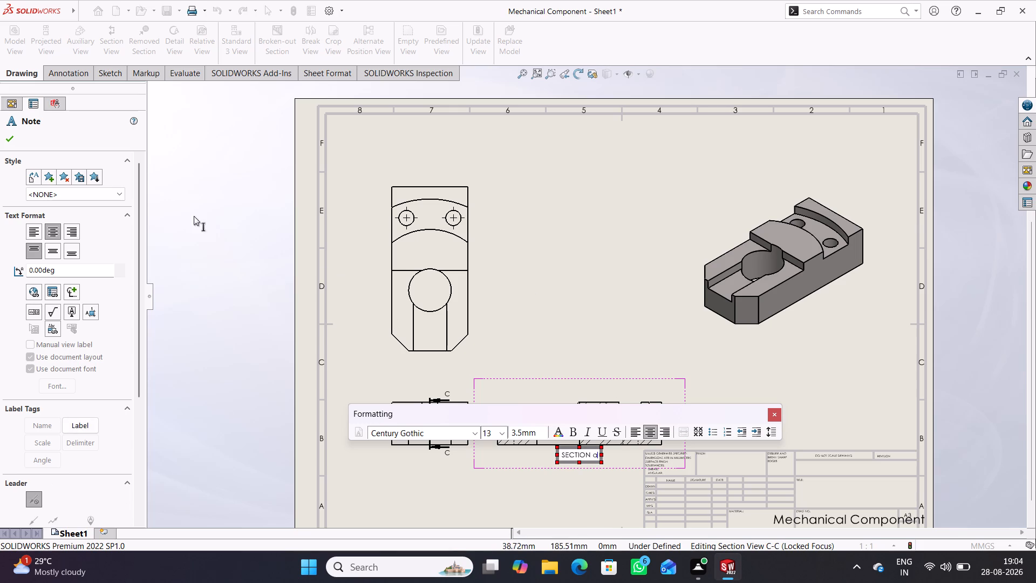
left_click(5, 136)
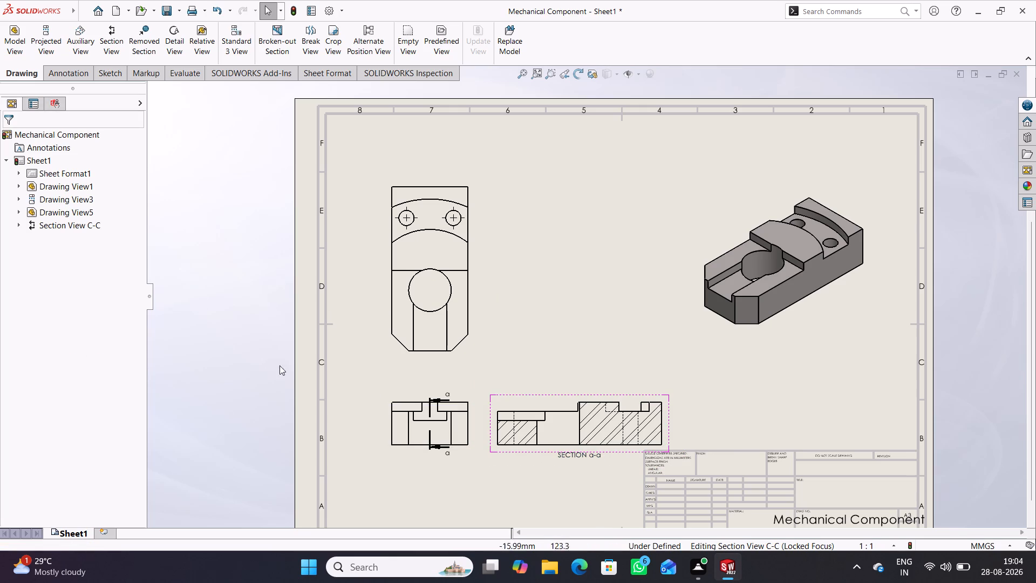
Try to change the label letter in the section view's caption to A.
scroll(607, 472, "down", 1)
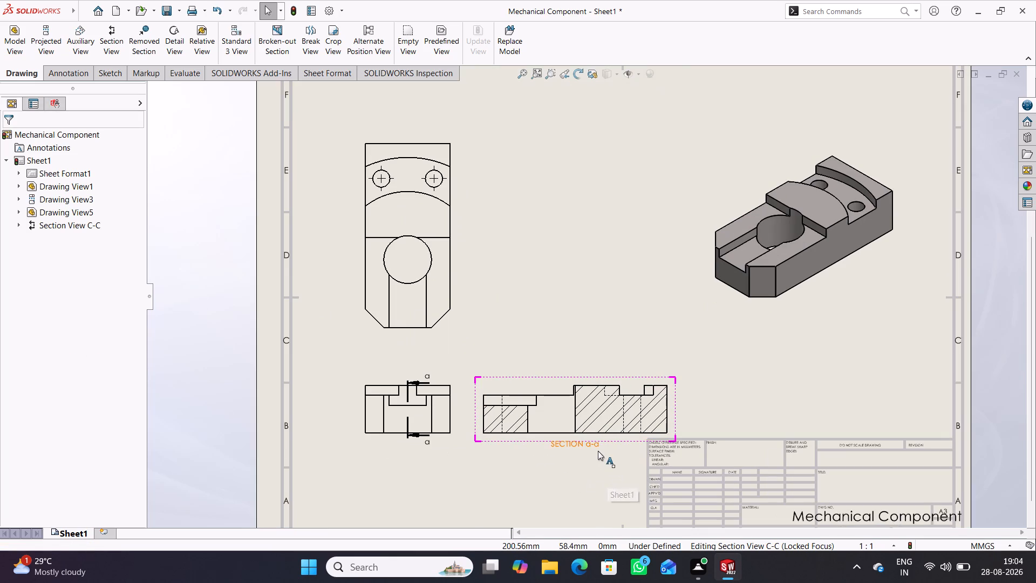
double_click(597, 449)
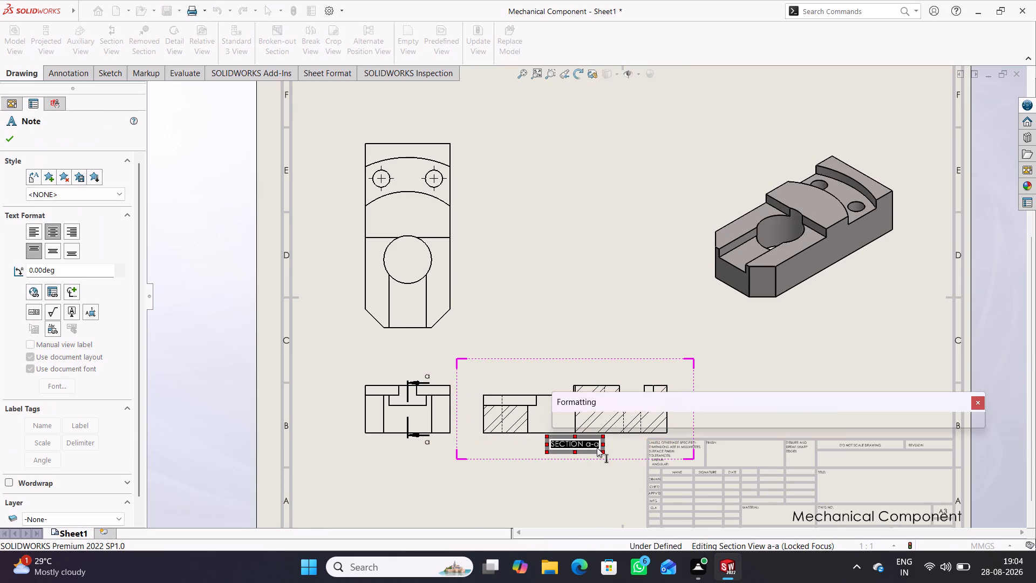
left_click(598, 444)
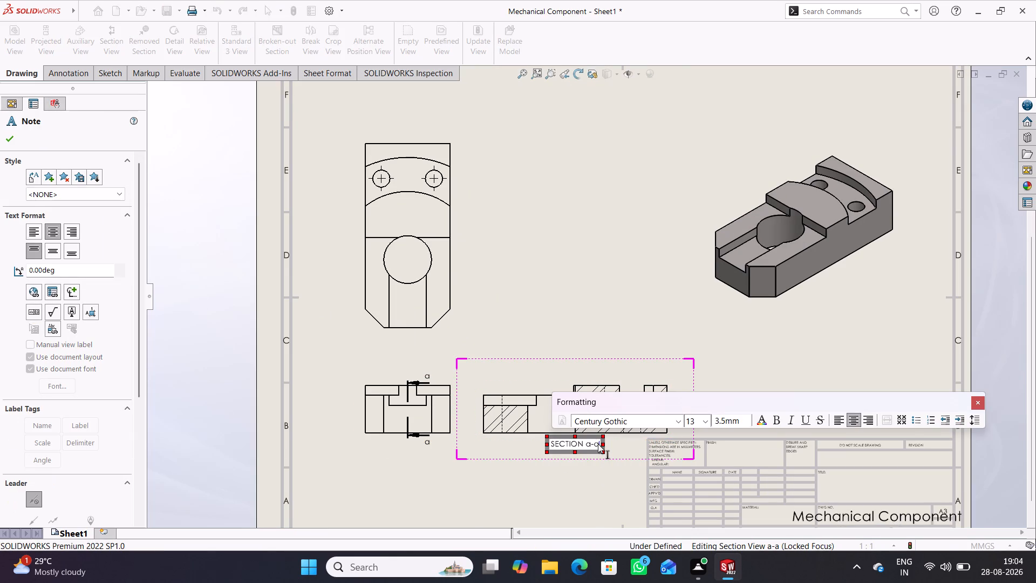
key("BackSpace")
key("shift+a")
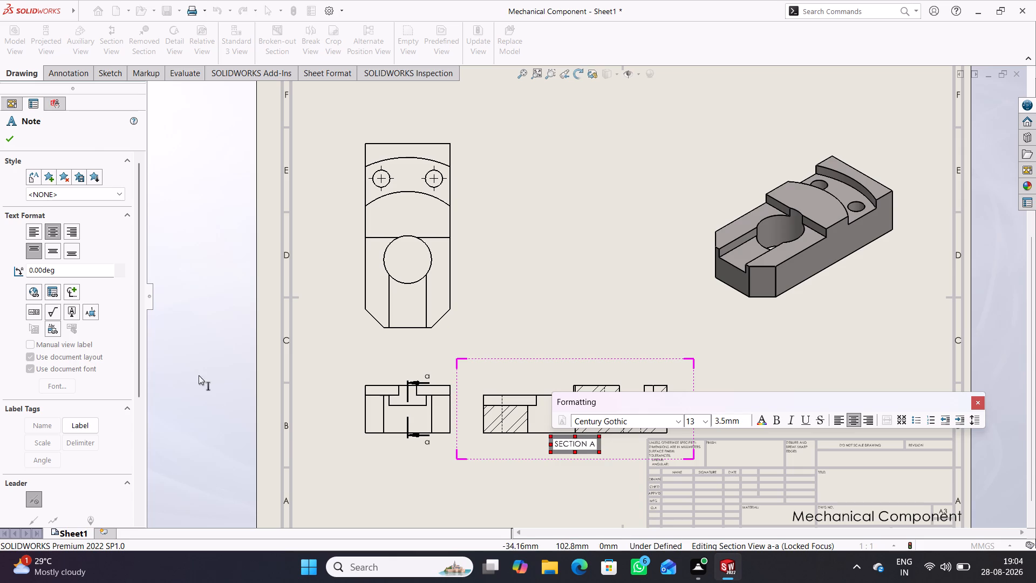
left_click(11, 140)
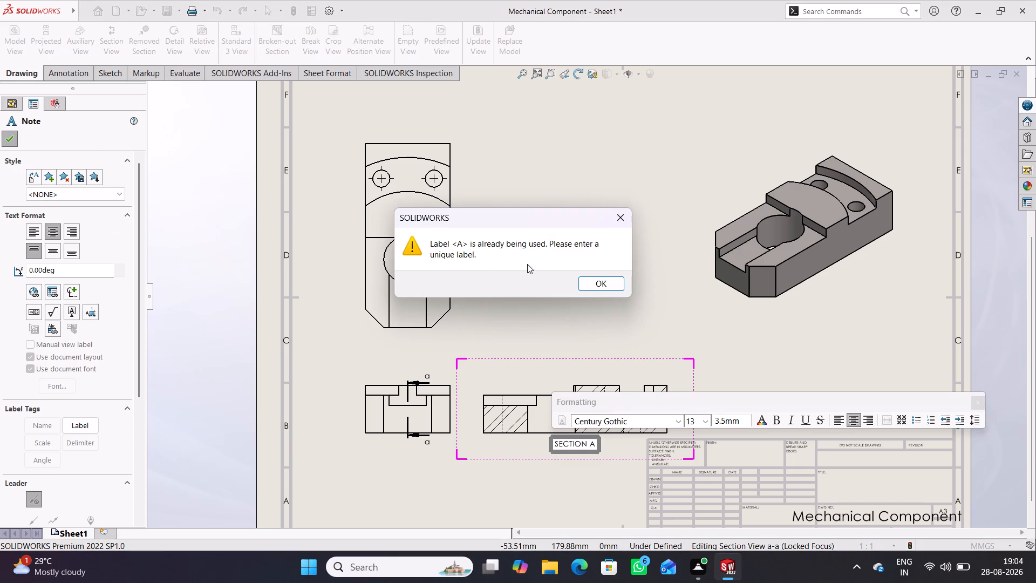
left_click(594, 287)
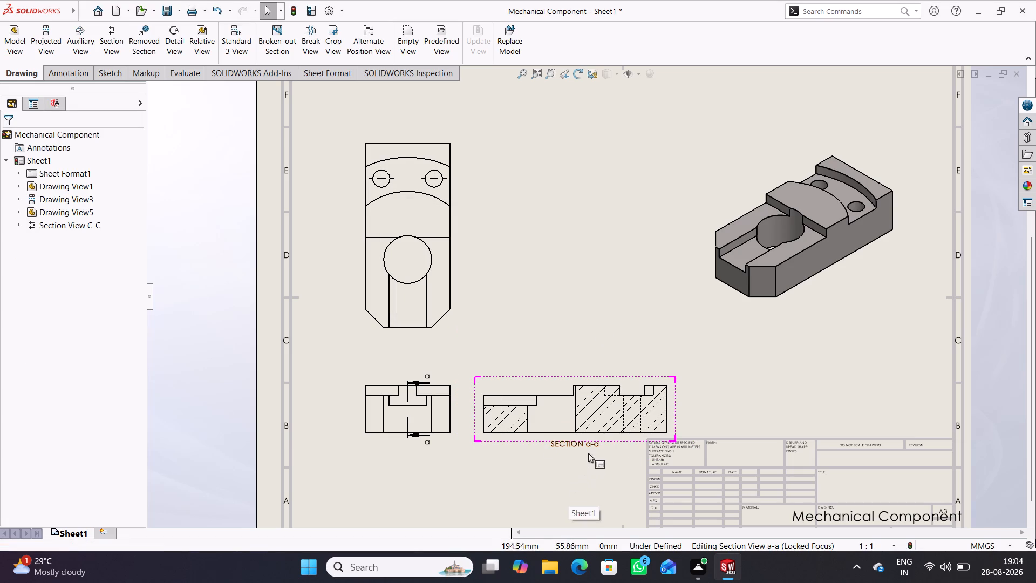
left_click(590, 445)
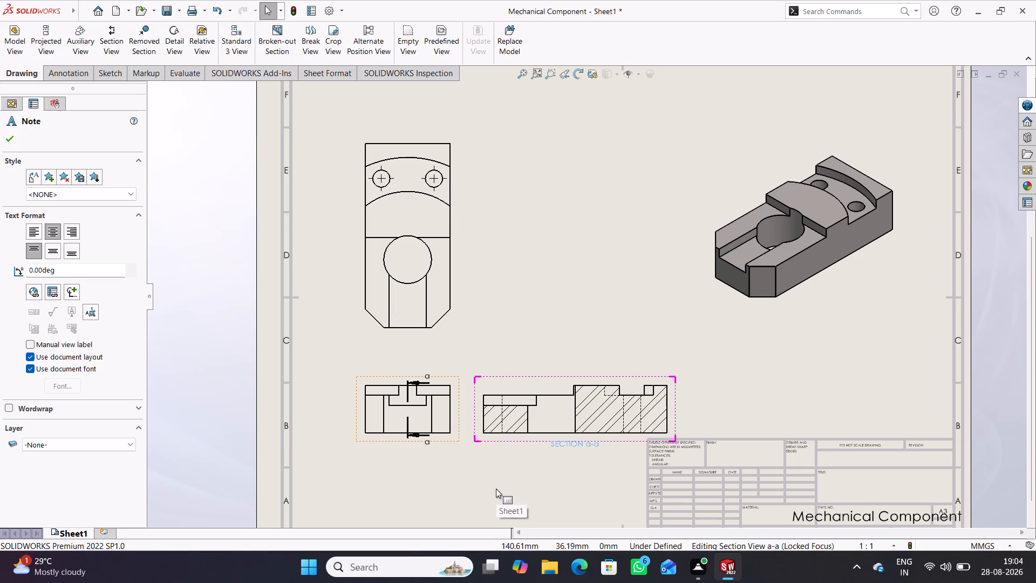
Undo the recent drawing changes back through the caption relabelling, the deletion of section B-B, section C-C and the shaded isometric view.
key("ctrl+z")
key("ctrl+z")
key("ctrl+z")
key("ctrl+z")
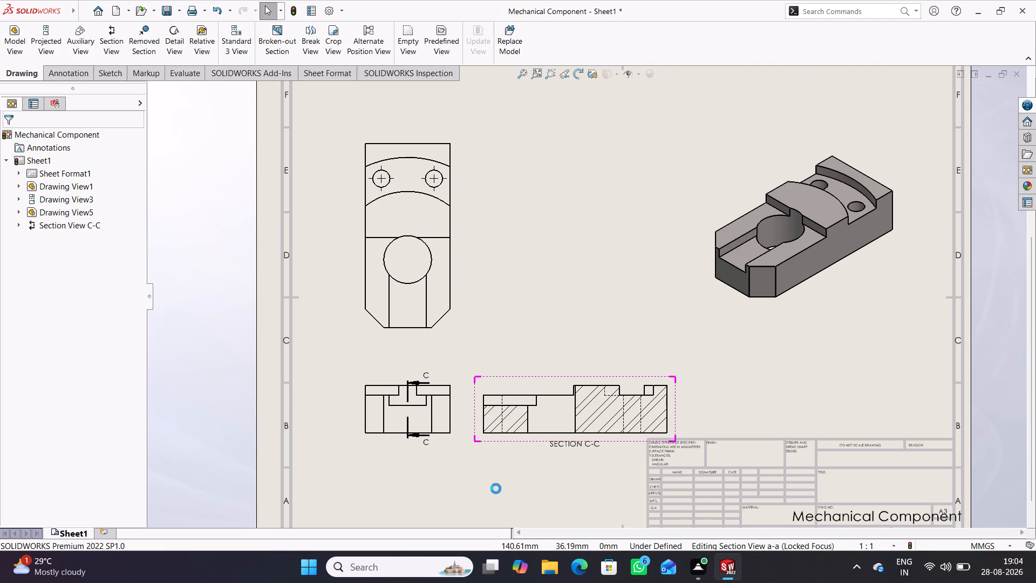
key("ctrl+z")
key("ctrl+z")
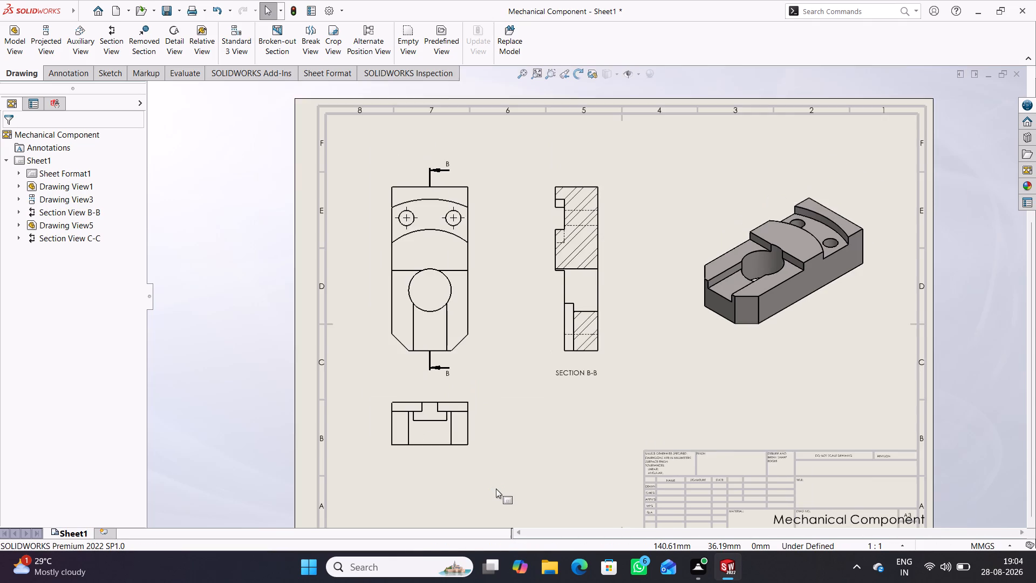
key("ctrl+z")
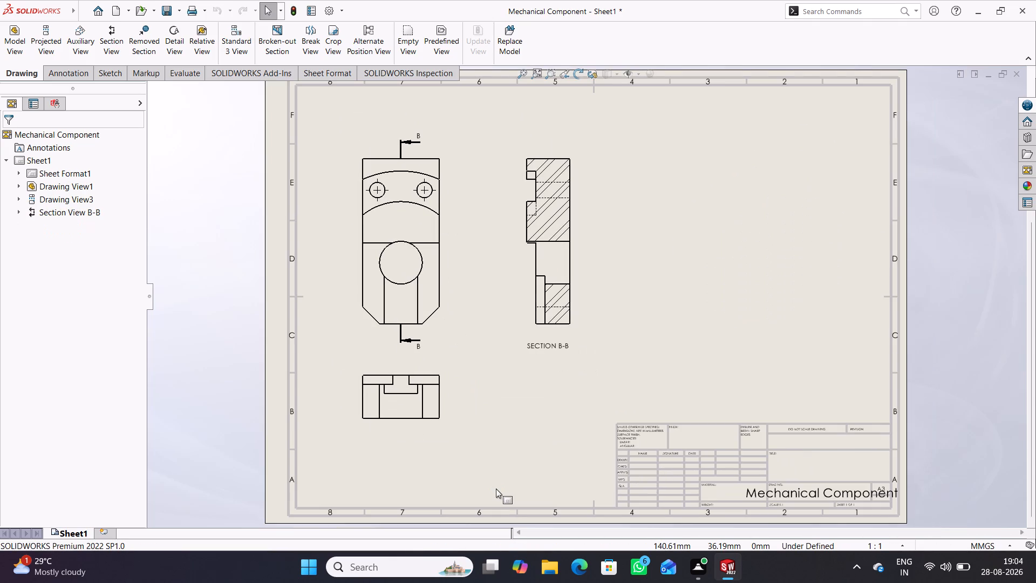
key("ctrl+z")
key("ctrl+z")
key("ctrl+z")
key("ctrl+z")
key("ctrl+z")
key("ctrl+z")
key("ctrl+z")
key("ctrl+z")
key("ctrl+z")
key("ctrl+z")
key("ctrl+z")
key("ctrl+z")
key("ctrl+z")
key("ctrl+z")
key("ctrl+z")
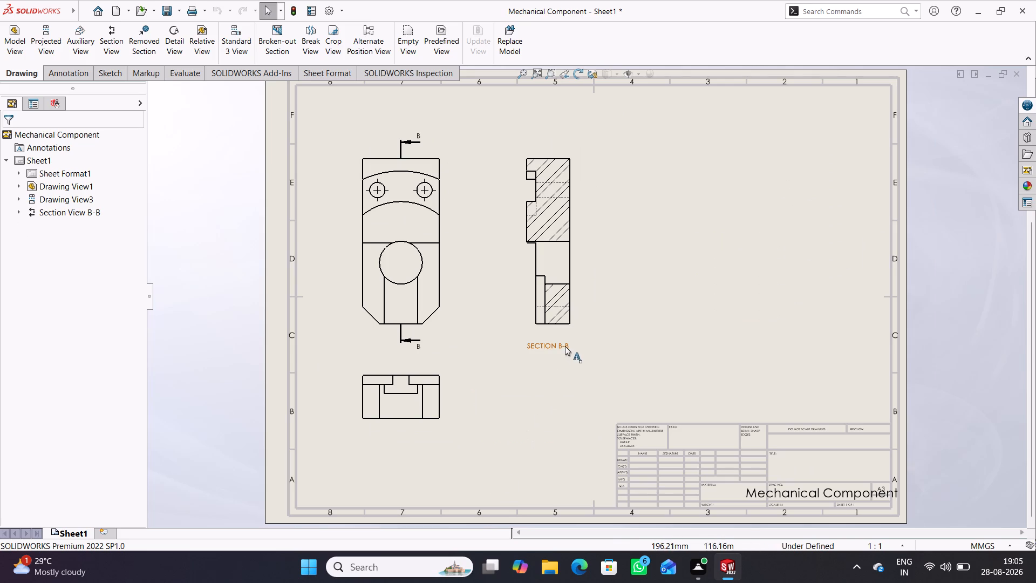
Delete section view B-B of the top view together with its cutting line.
right_click(569, 328)
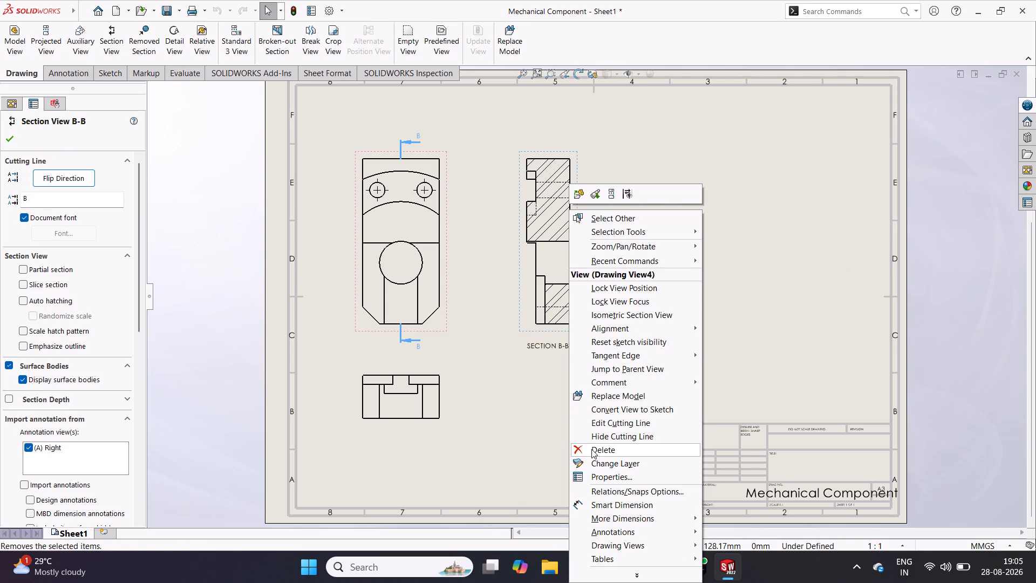
left_click(591, 449)
left_click(609, 235)
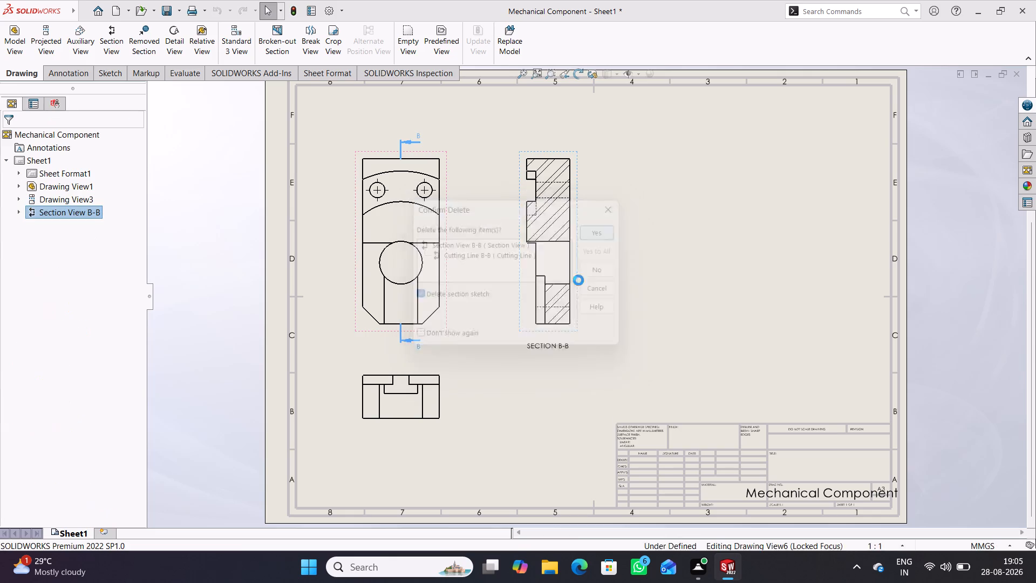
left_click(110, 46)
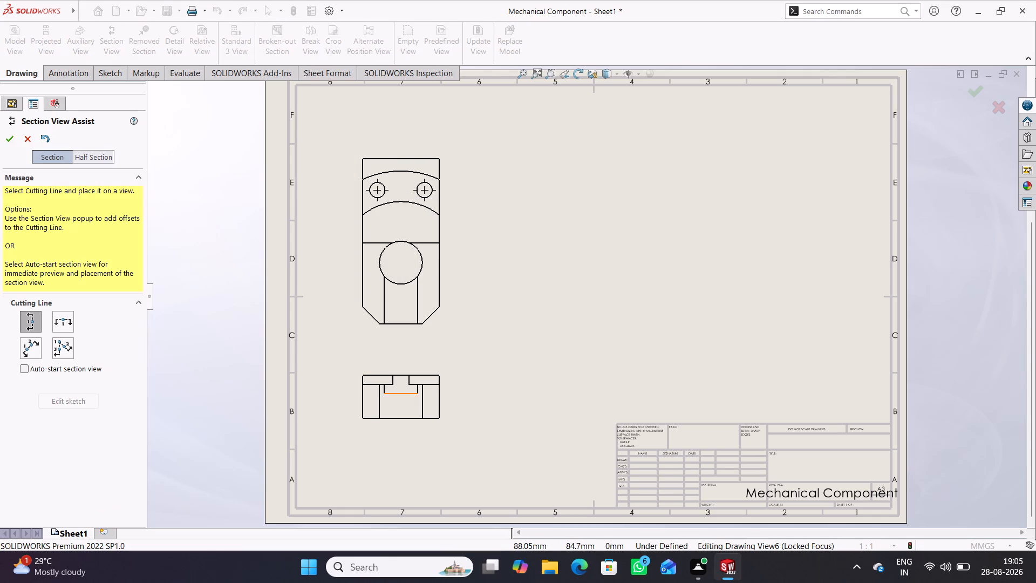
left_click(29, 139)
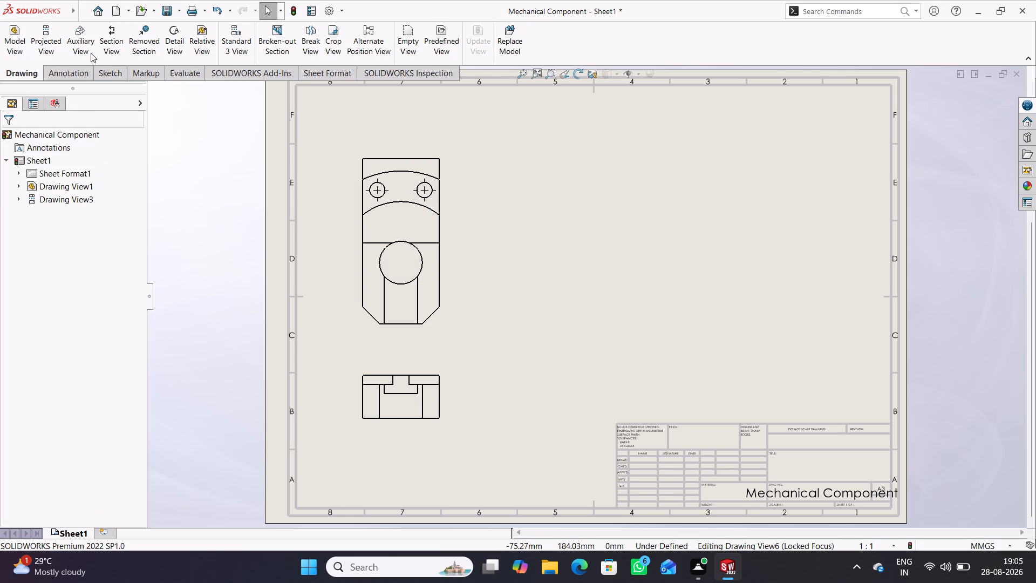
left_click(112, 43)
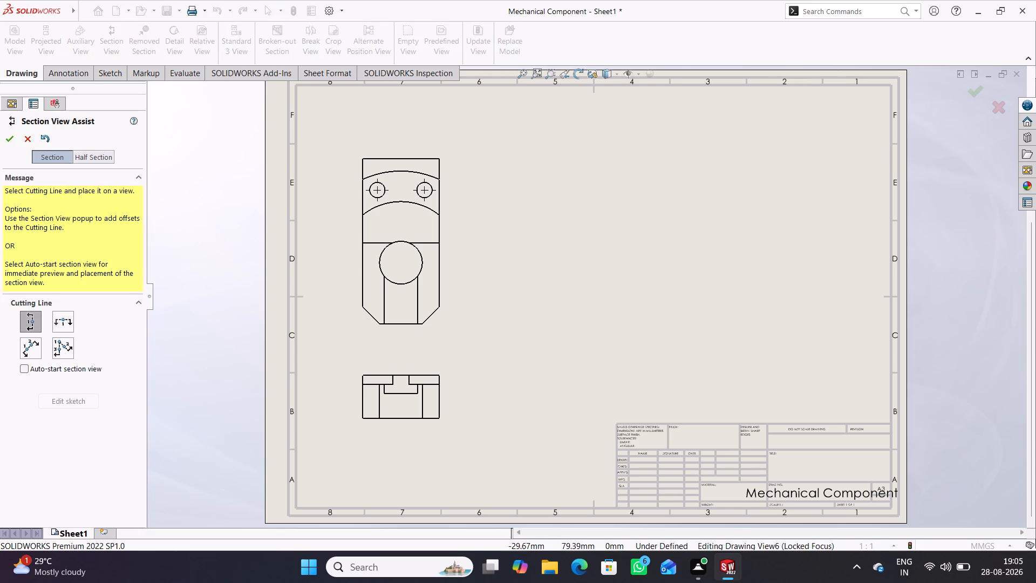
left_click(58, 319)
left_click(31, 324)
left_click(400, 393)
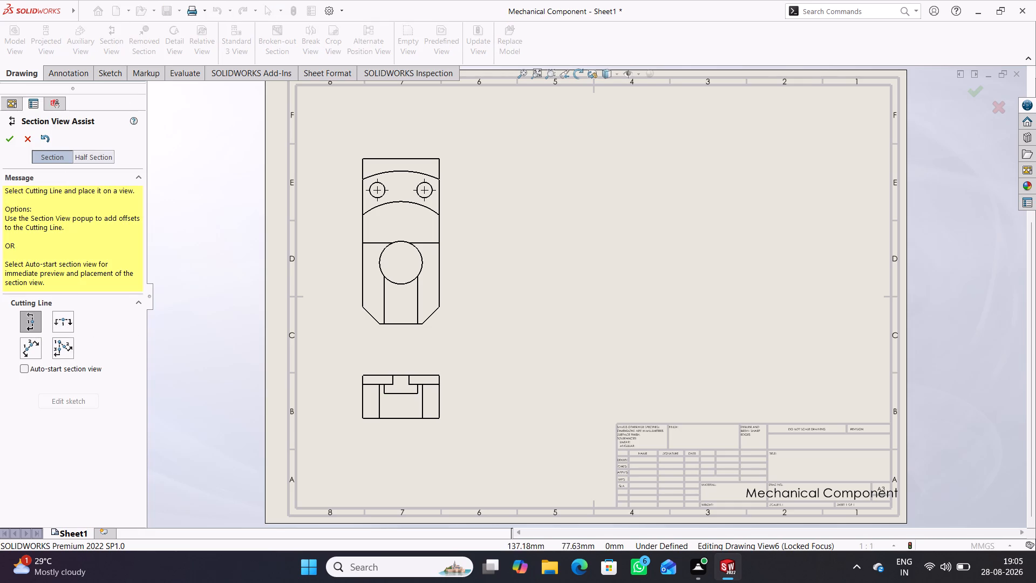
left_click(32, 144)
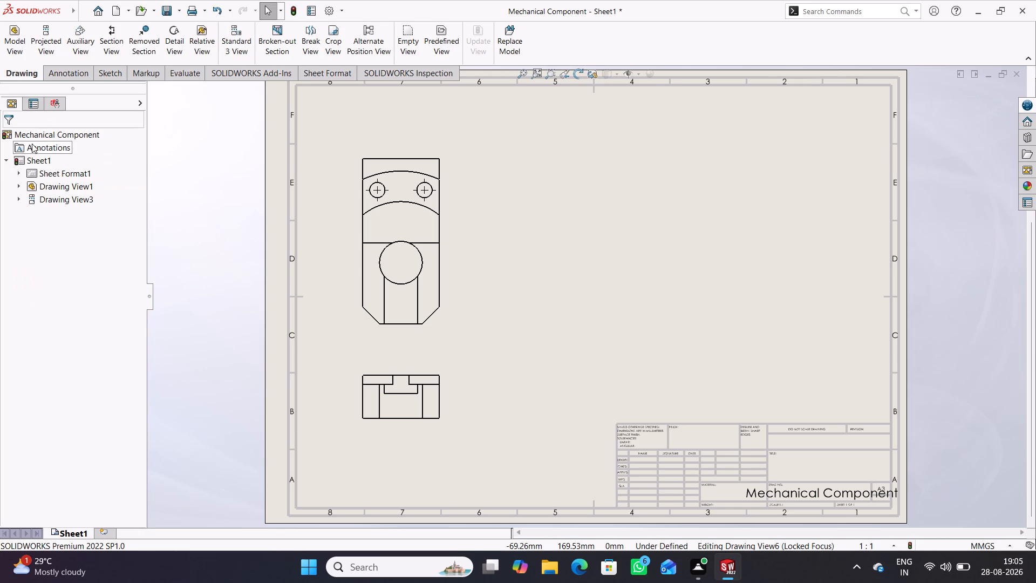
Insert an isometric model view of Mechanical Component, shaded with edges, in the sheet's upper right area.
left_click(23, 38)
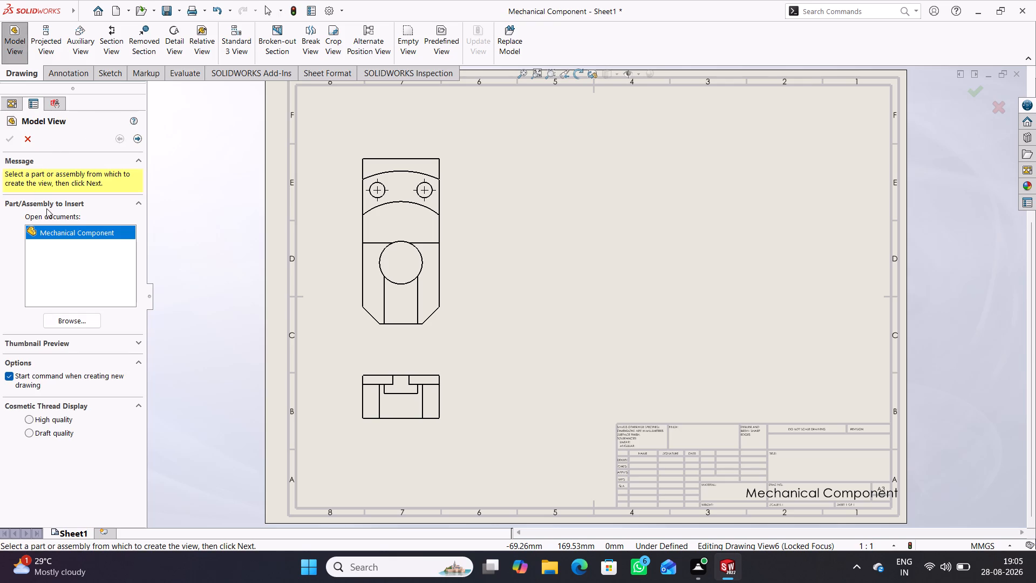
double_click(58, 229)
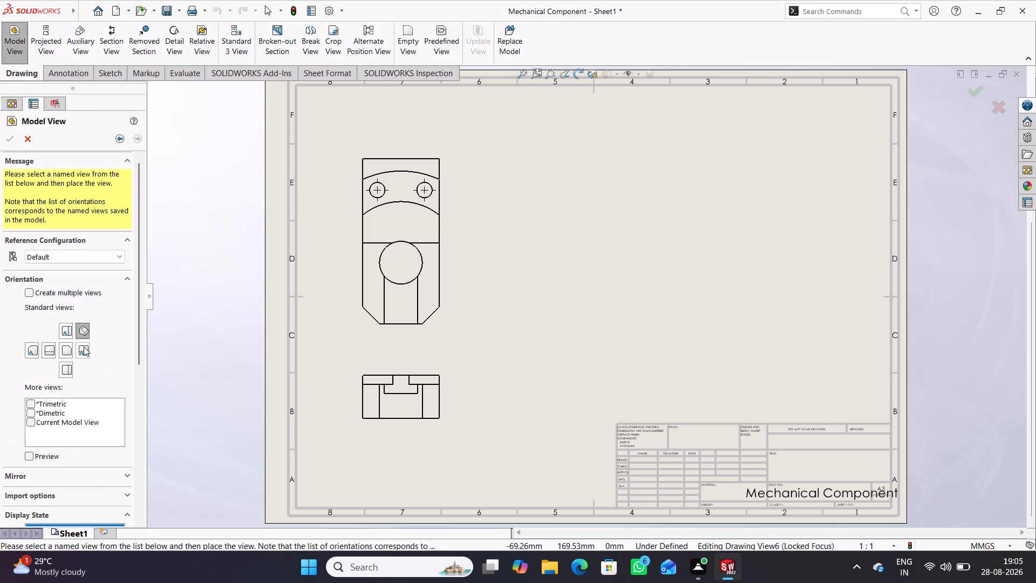
scroll(104, 447, "down", 1)
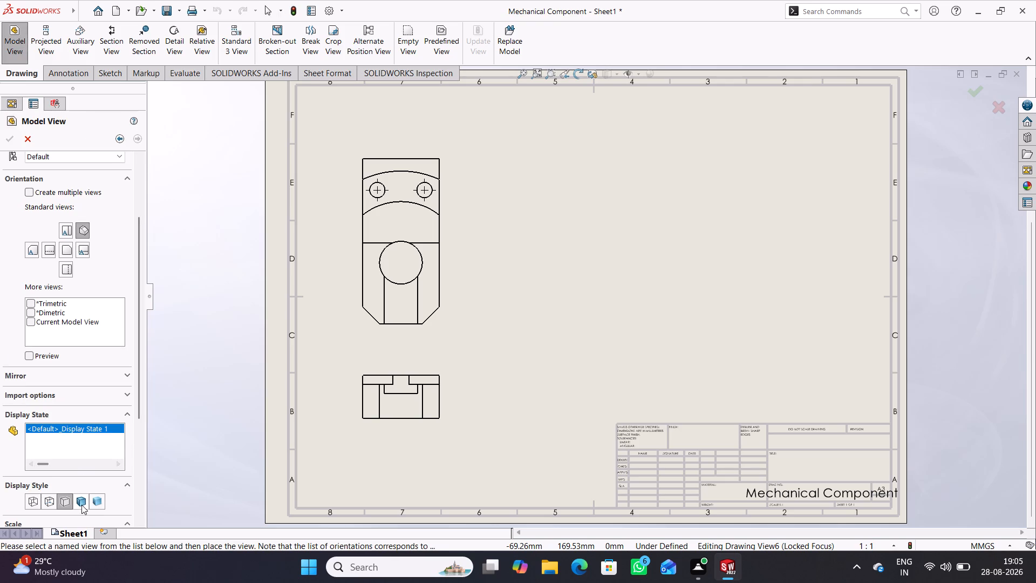
left_click(80, 504)
left_click(715, 229)
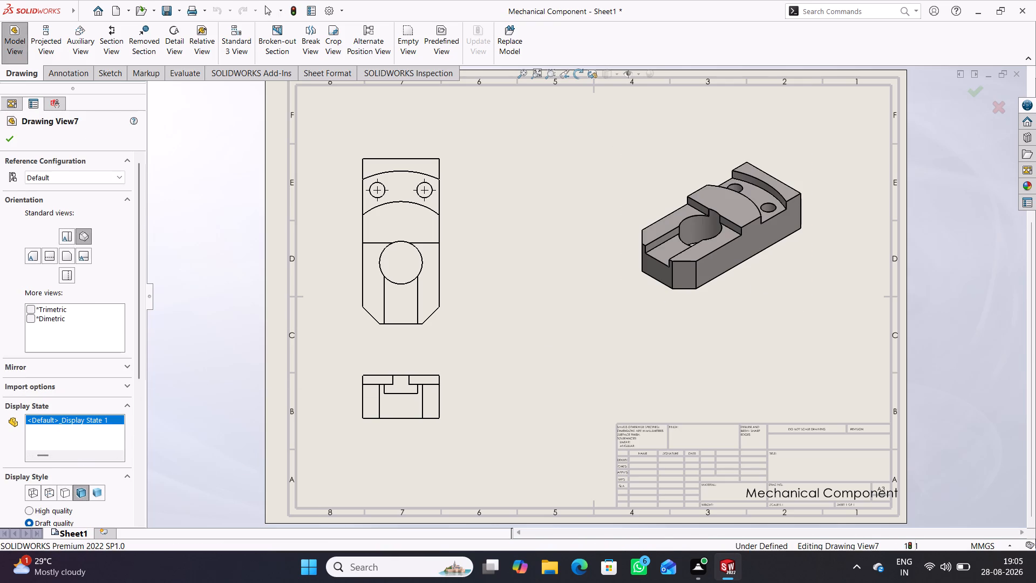
left_click(3, 146)
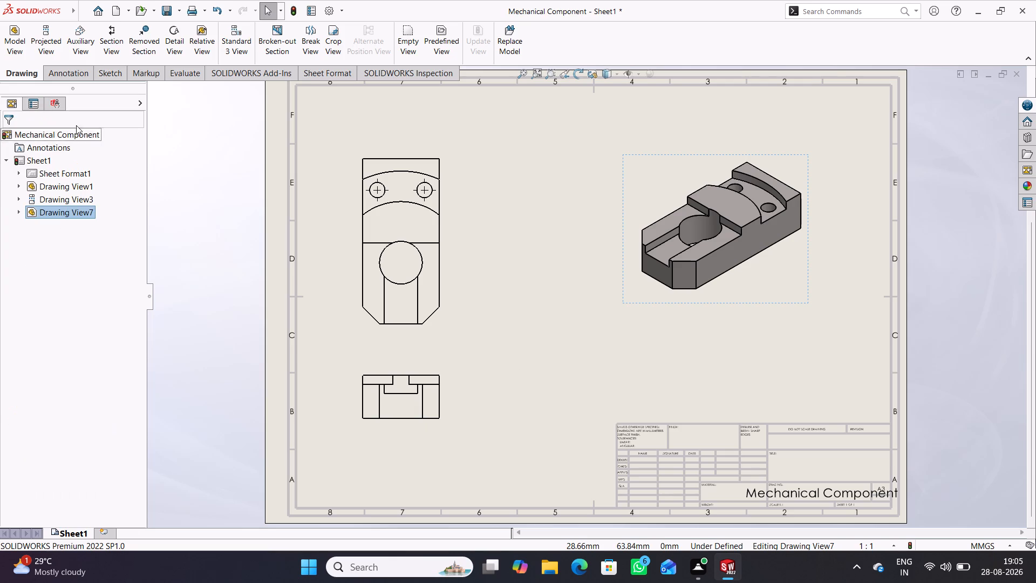
Create a section view of the front view with a vertical cutting line through its centre, placed to its right.
left_click(112, 46)
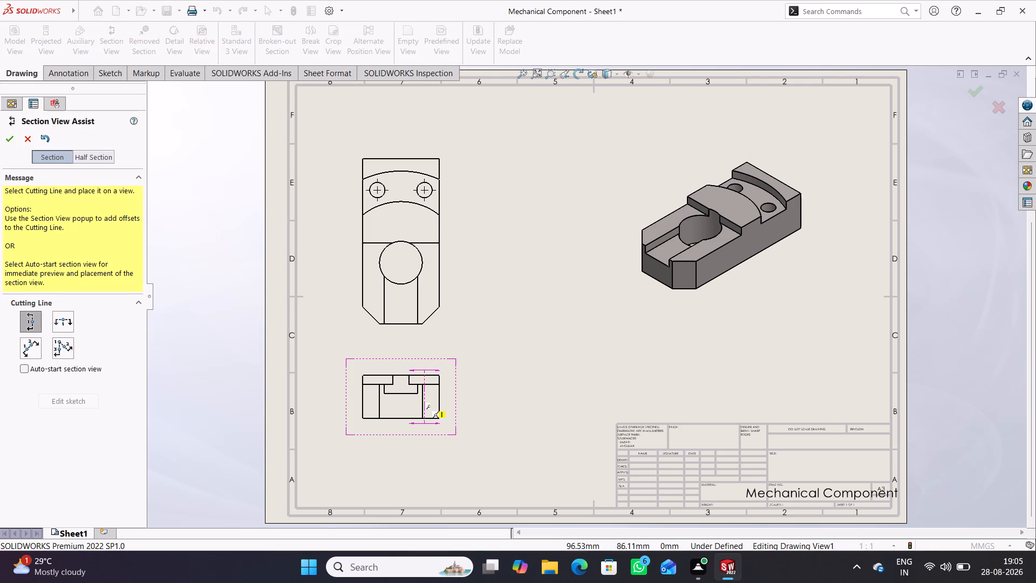
left_click(404, 394)
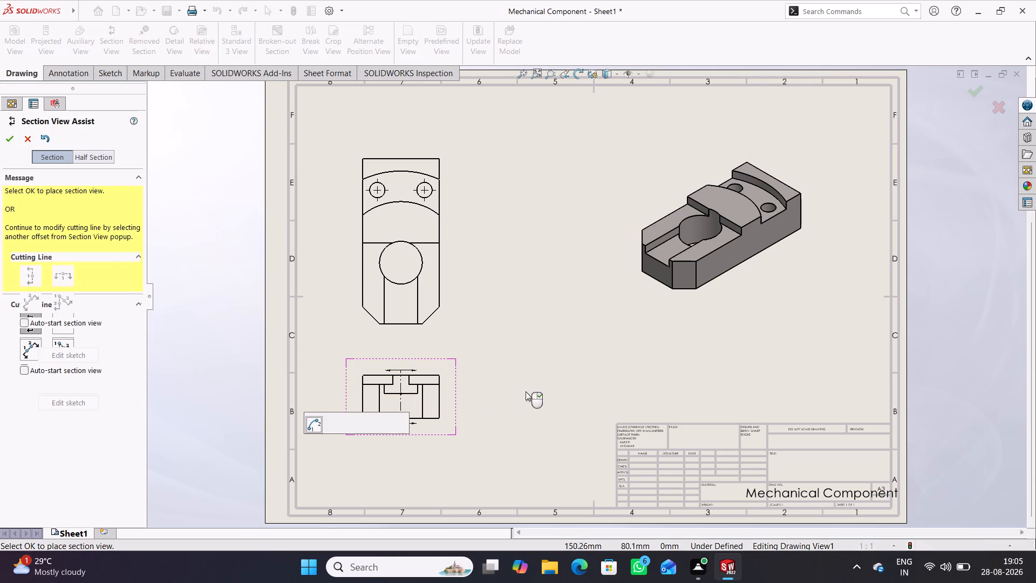
left_click(385, 428)
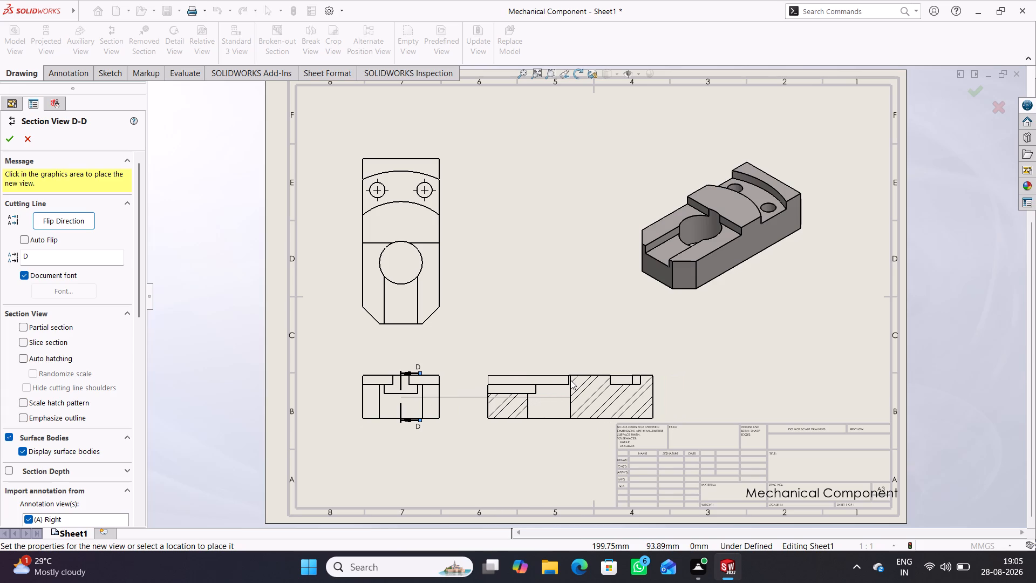
left_click(570, 380)
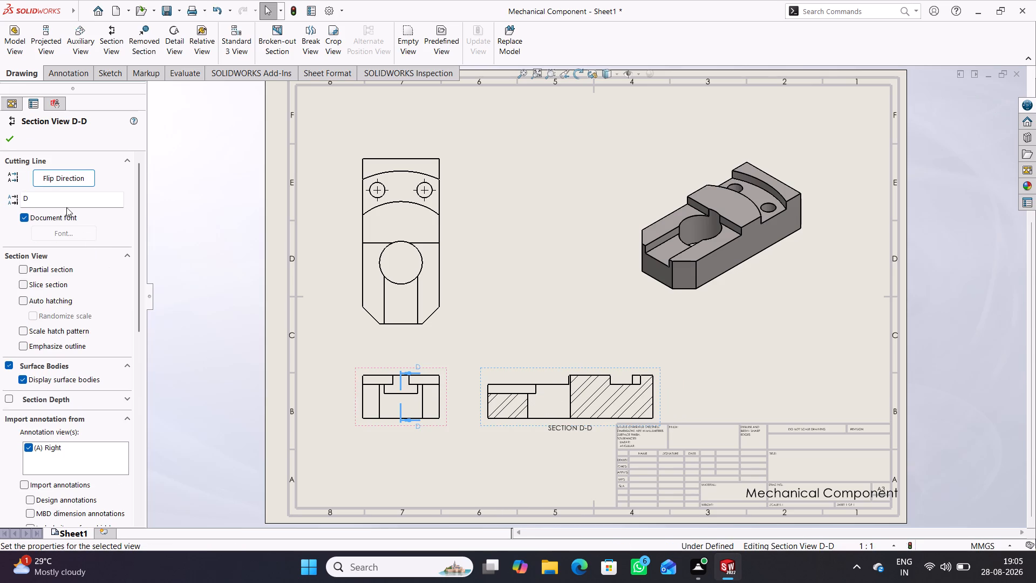
left_click(5, 139)
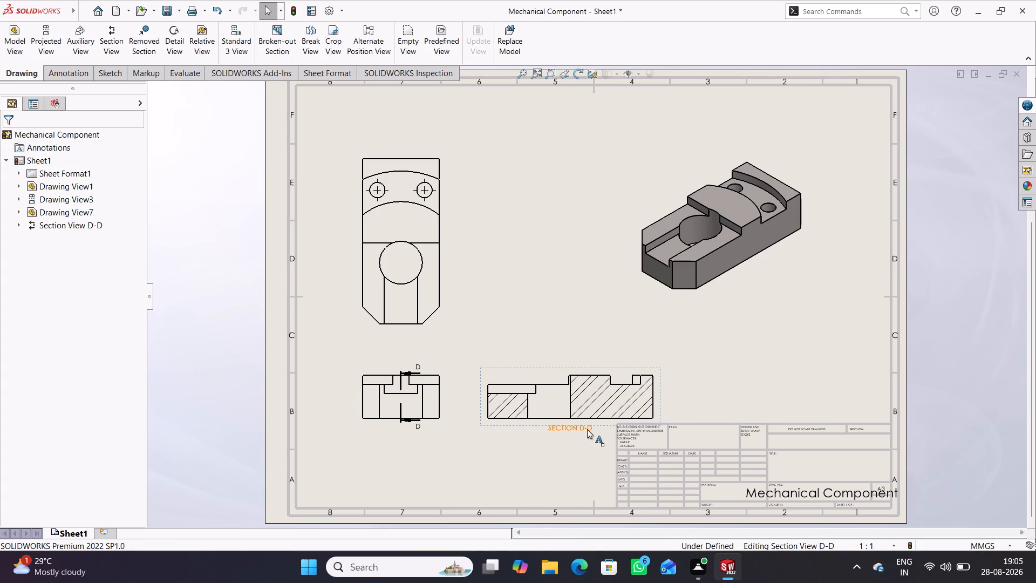
Change the label letter in the new section view's caption to A.
double_click(587, 429)
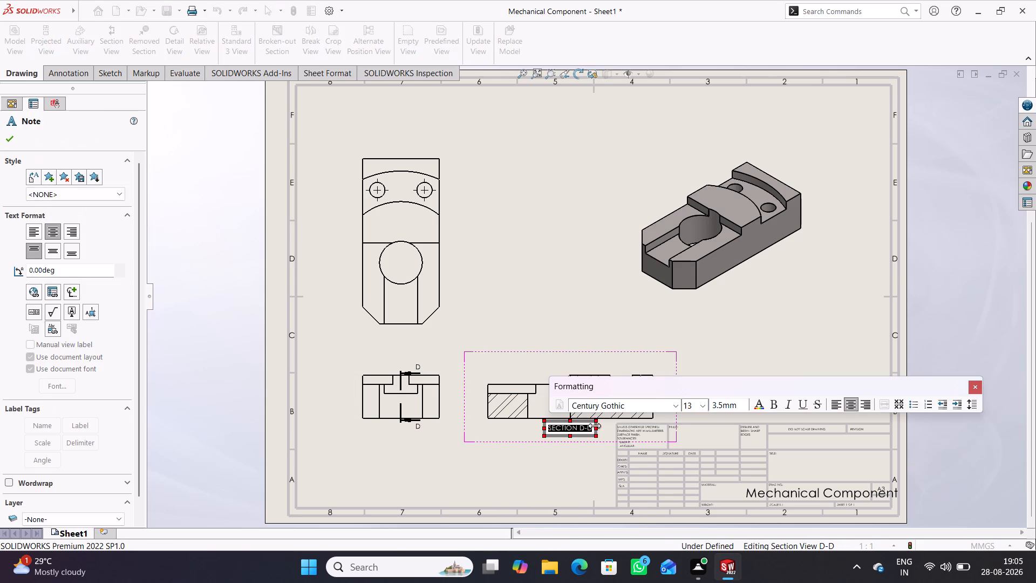
left_click(590, 427)
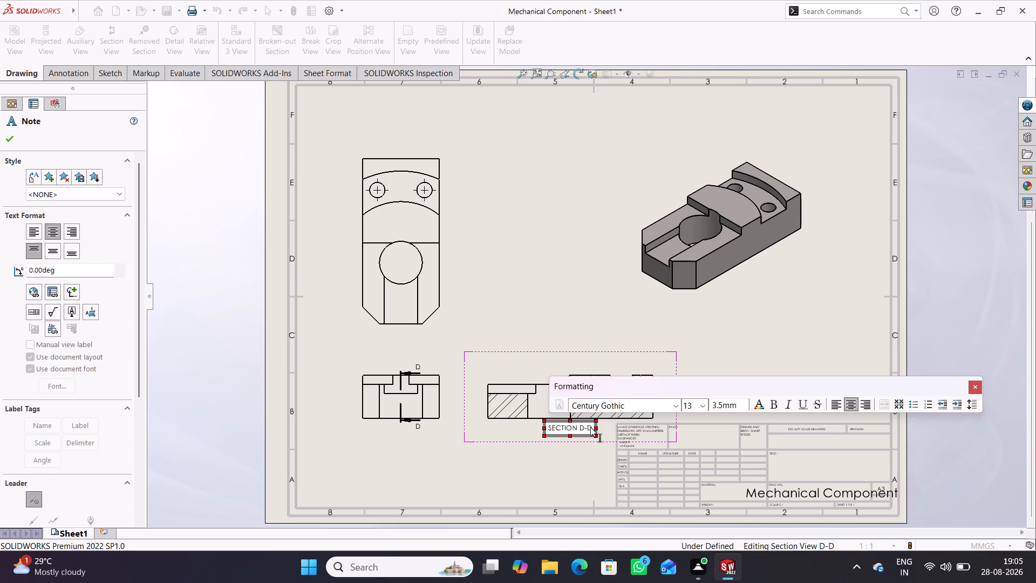
key("BackSpace")
key("shift+a")
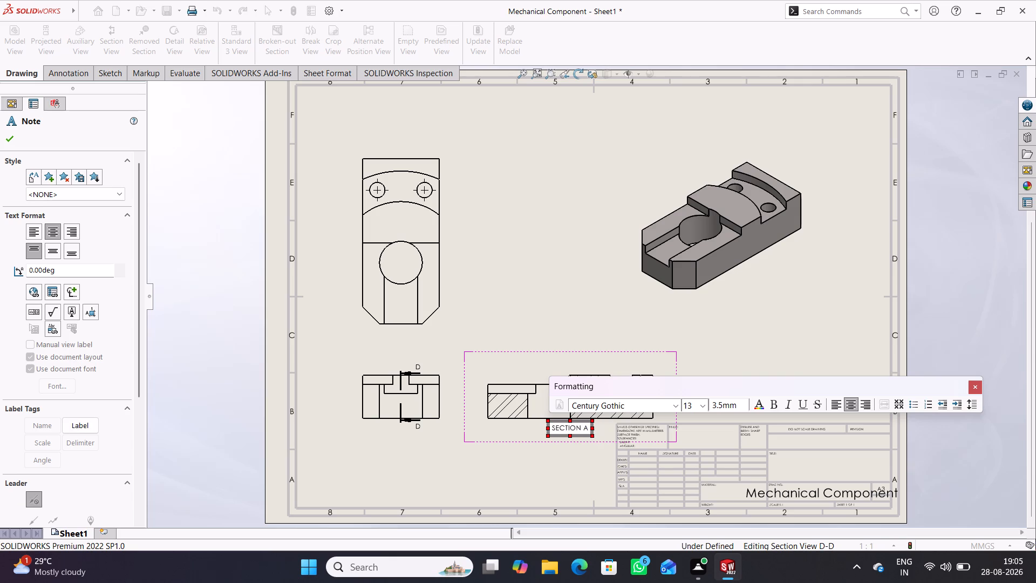
left_click(15, 137)
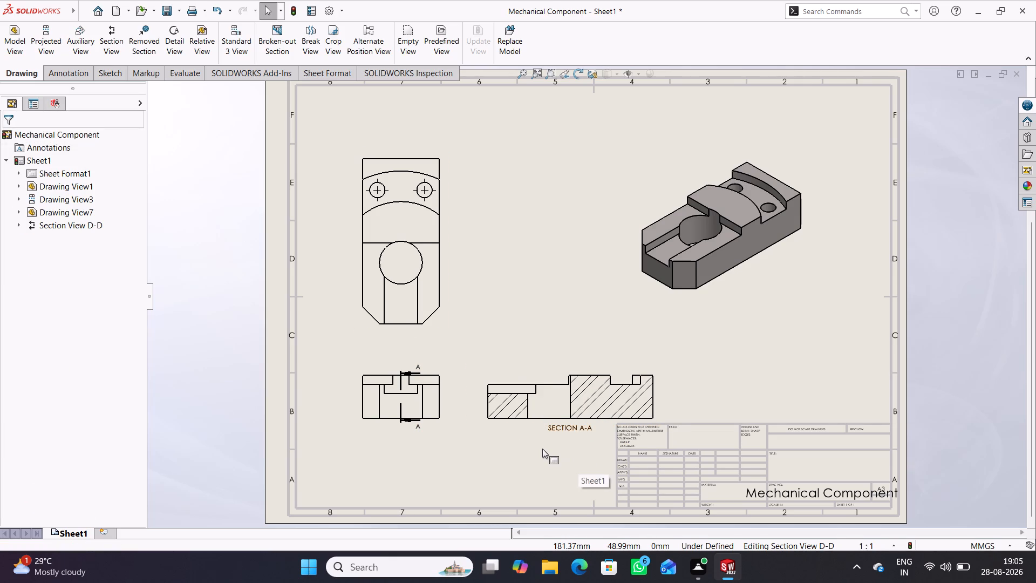
Rearrange the views: move the top view and the front view with section A-A upward, and shift the isometric view outward.
middle_click_drag(542, 449, 500, 452)
left_click_drag(402, 282, 403, 228)
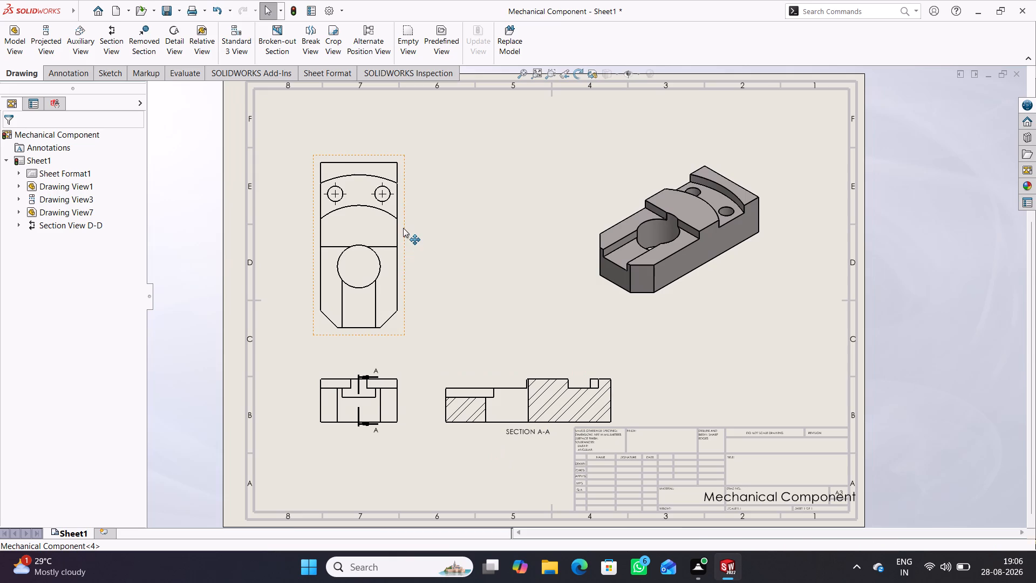
left_click_drag(403, 228, 397, 226)
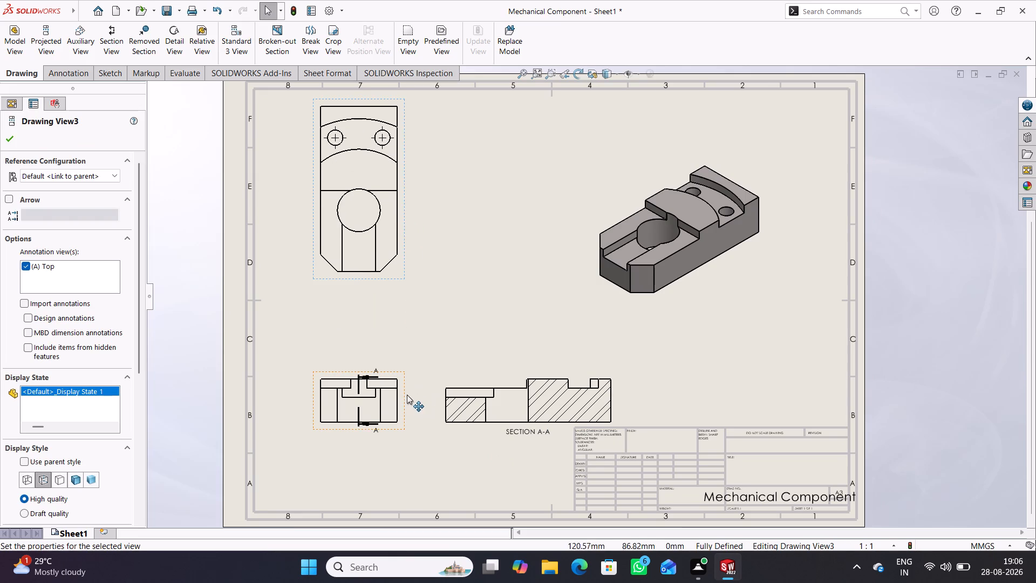
left_click_drag(407, 394, 401, 357)
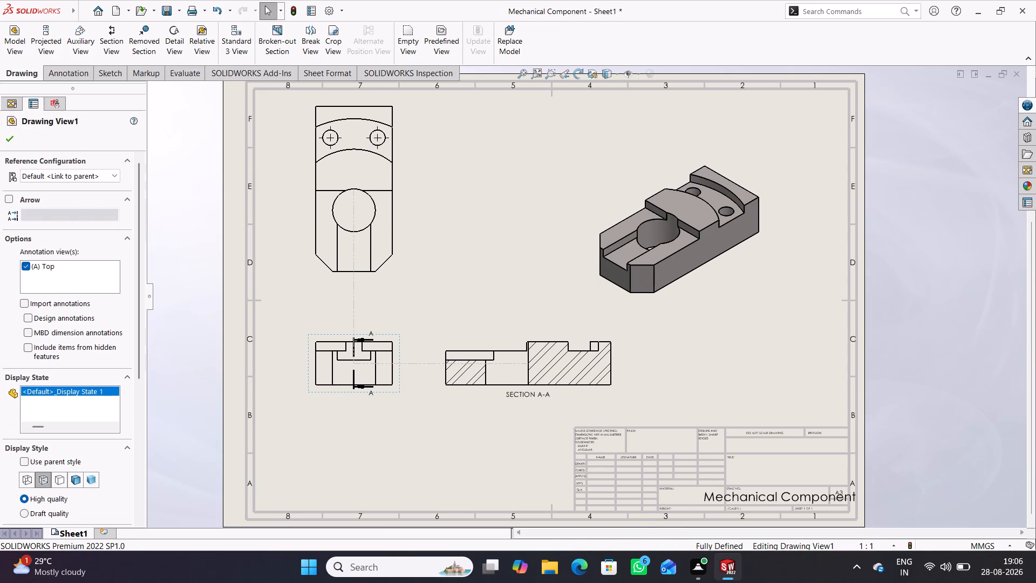
left_click_drag(726, 307, 776, 284)
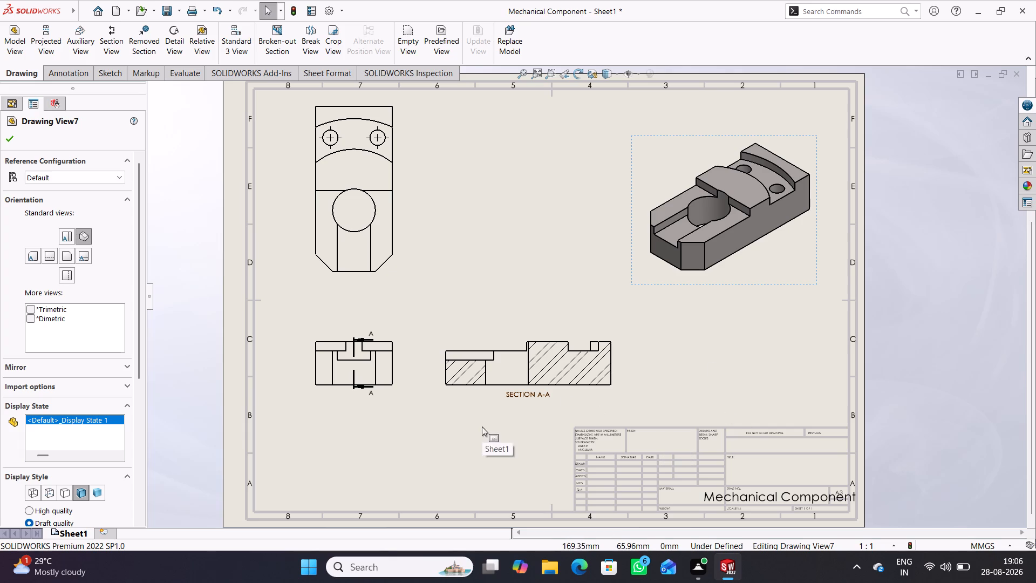
Dimension the heights of the low end and the tall end of the part in section A-A with Smart Dimension.
left_click(53, 72)
left_click(40, 33)
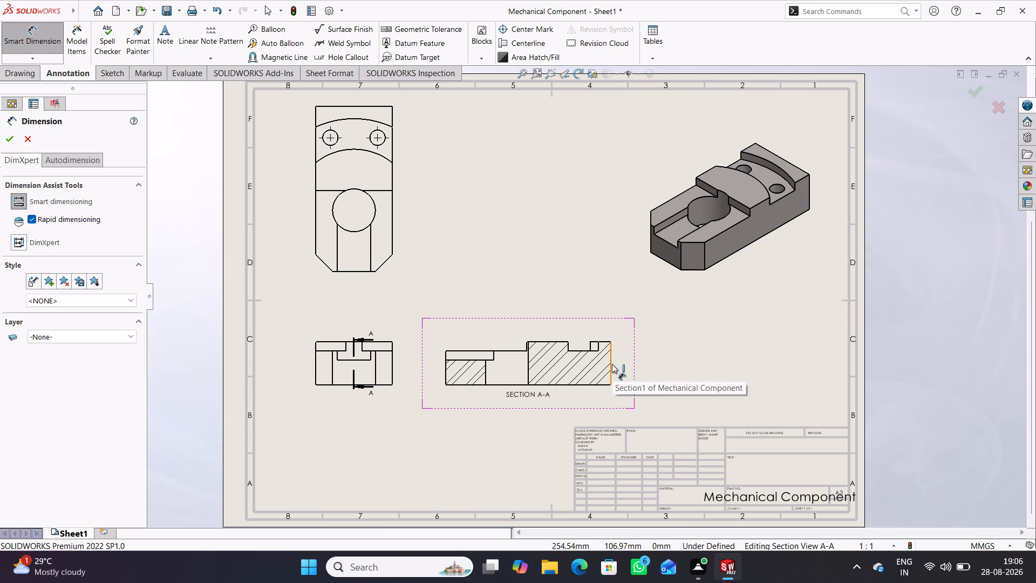
left_click(446, 365)
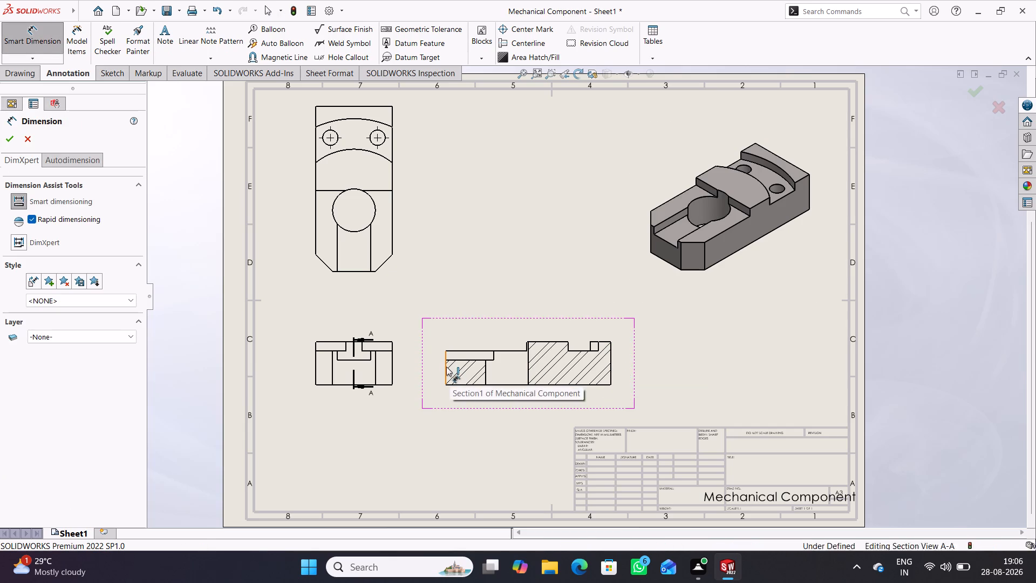
left_click(438, 365)
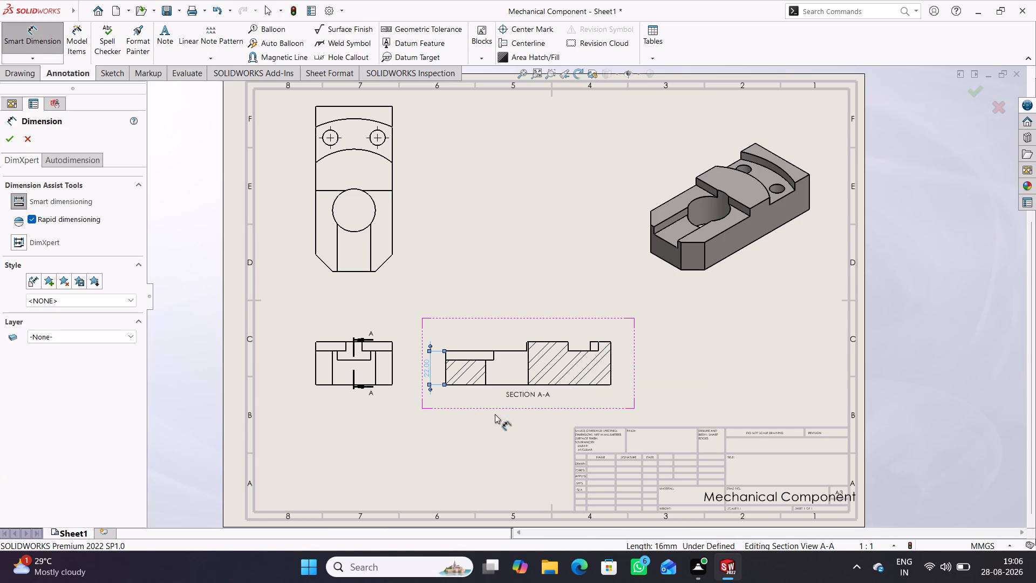
left_click(610, 356)
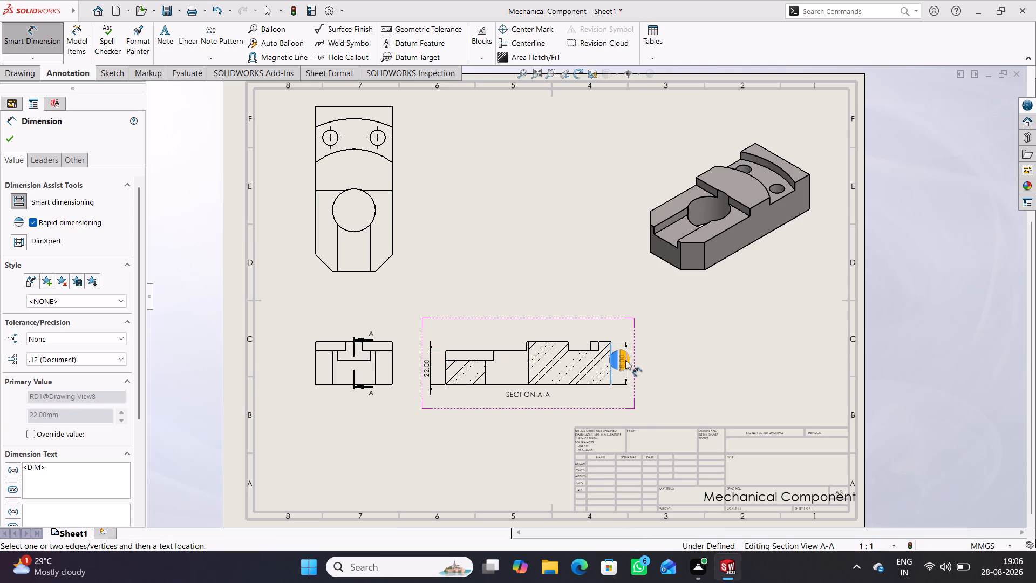
left_click(625, 360)
scroll(590, 385, "down", 1)
scroll(536, 340, "down", 1)
left_click(438, 438)
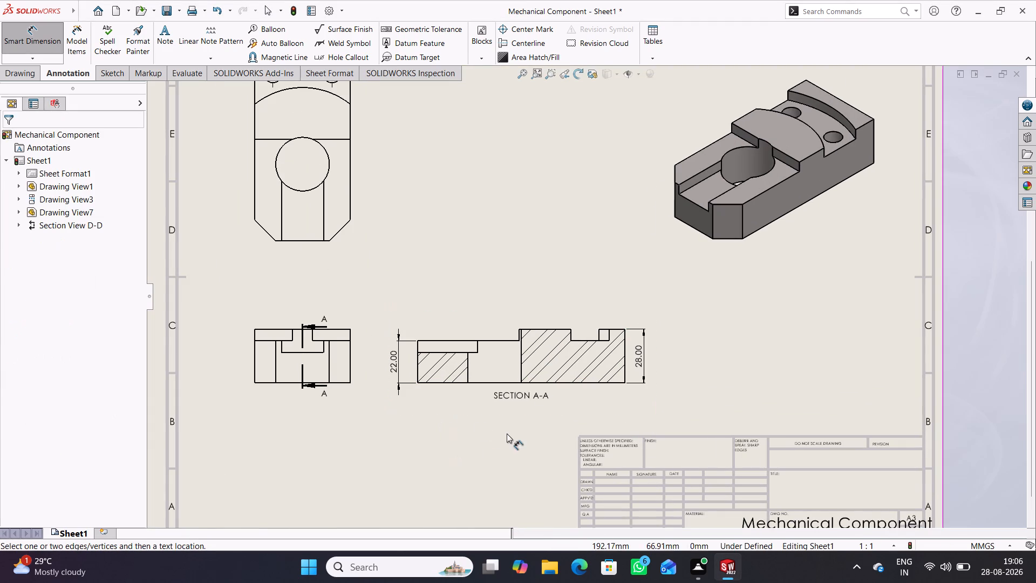
Dimension the depths of the straight slot at the low end and the curved groove in section A-A.
left_click(478, 345)
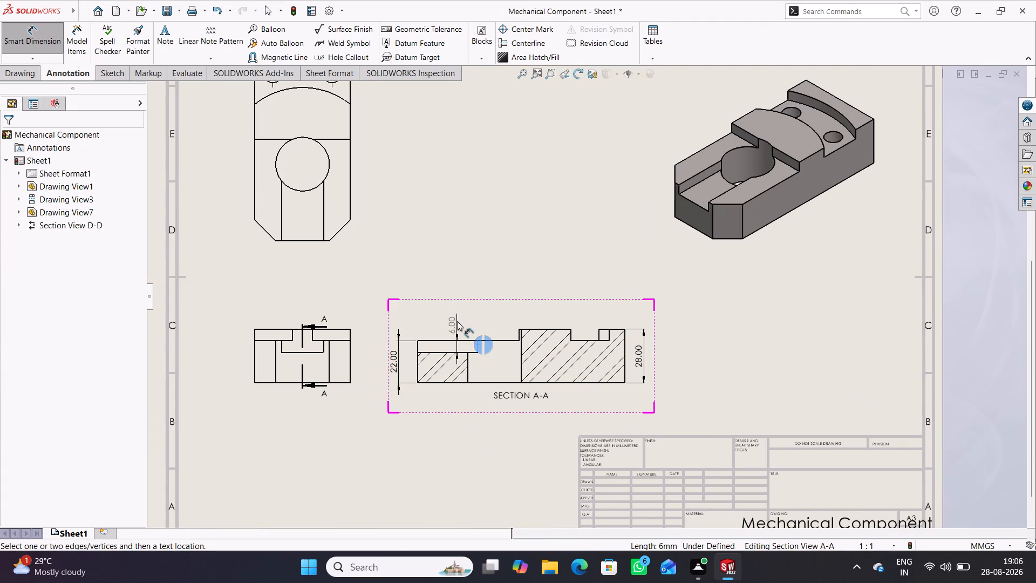
left_click(457, 317)
left_click(487, 452)
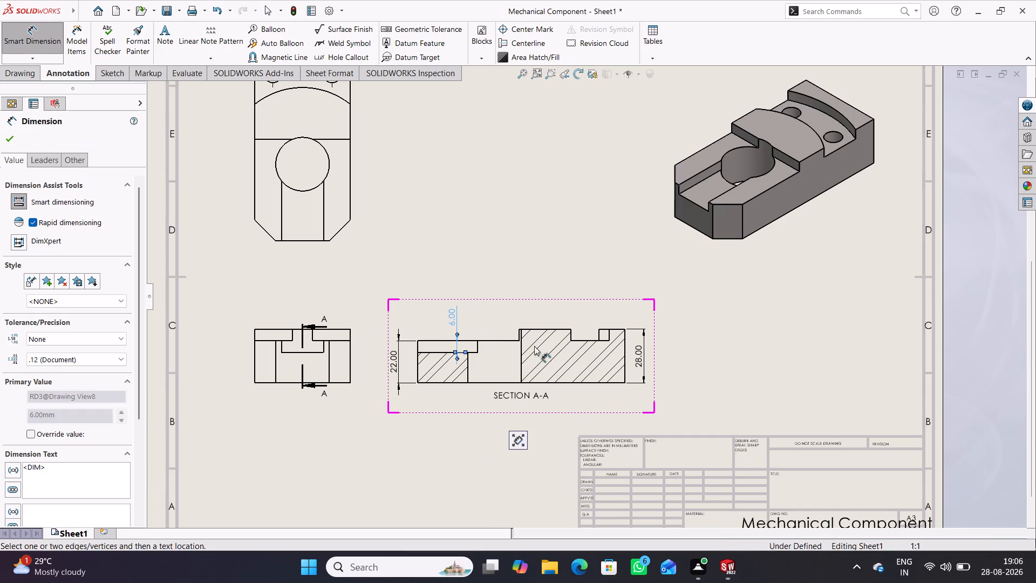
left_click(572, 333)
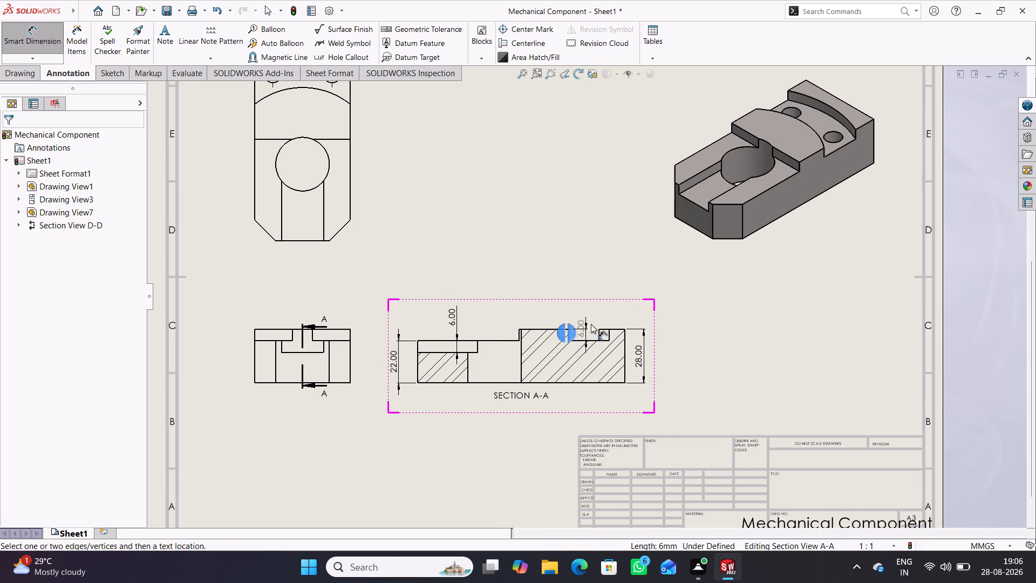
left_click(583, 310)
left_click(529, 452)
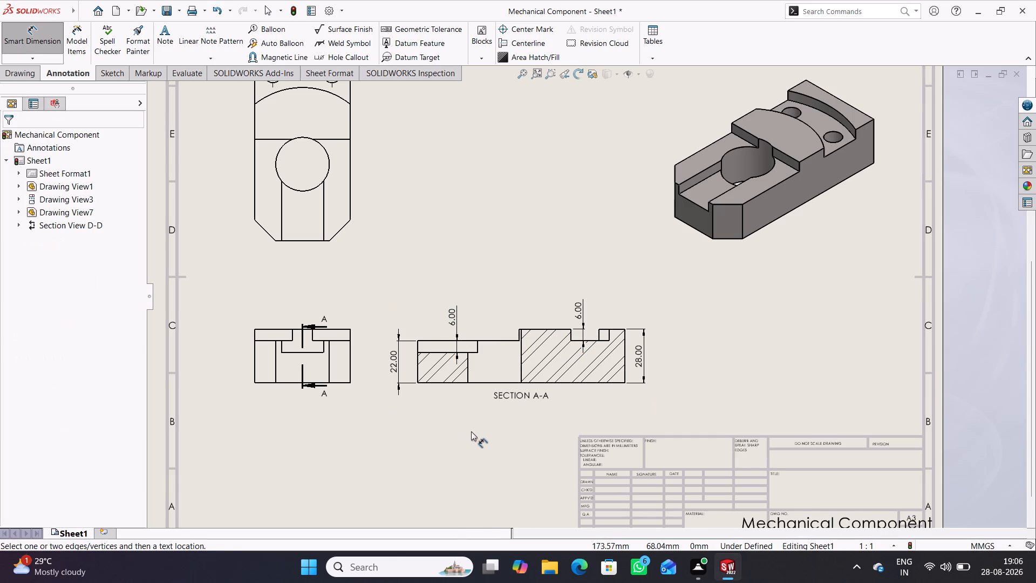
Dimension the part's overall length beside the top view and again below section A-A.
scroll(471, 431, "up", 1)
middle_click_drag(467, 211, 447, 248)
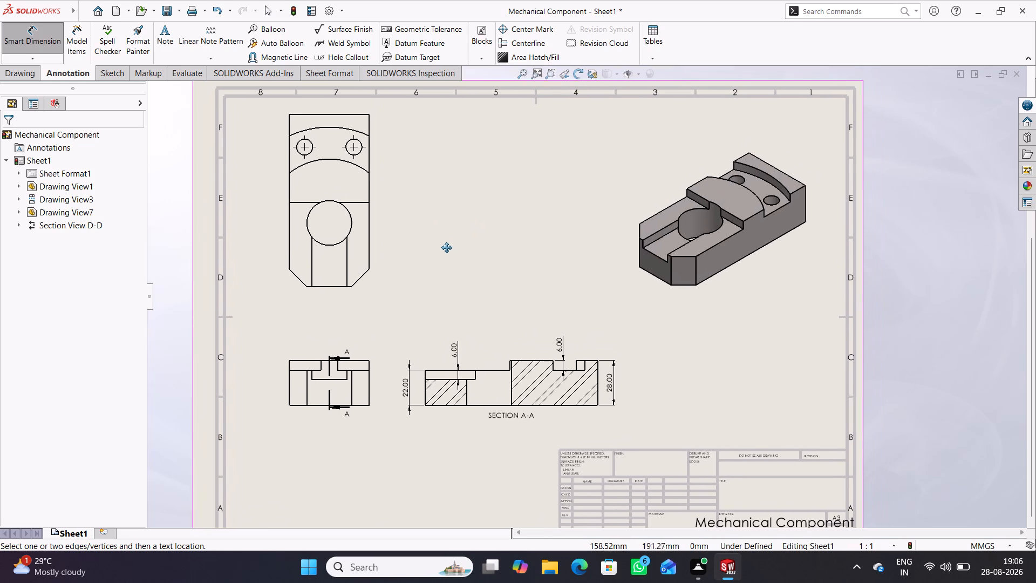
middle_click_drag(447, 248, 444, 250)
left_click(340, 289)
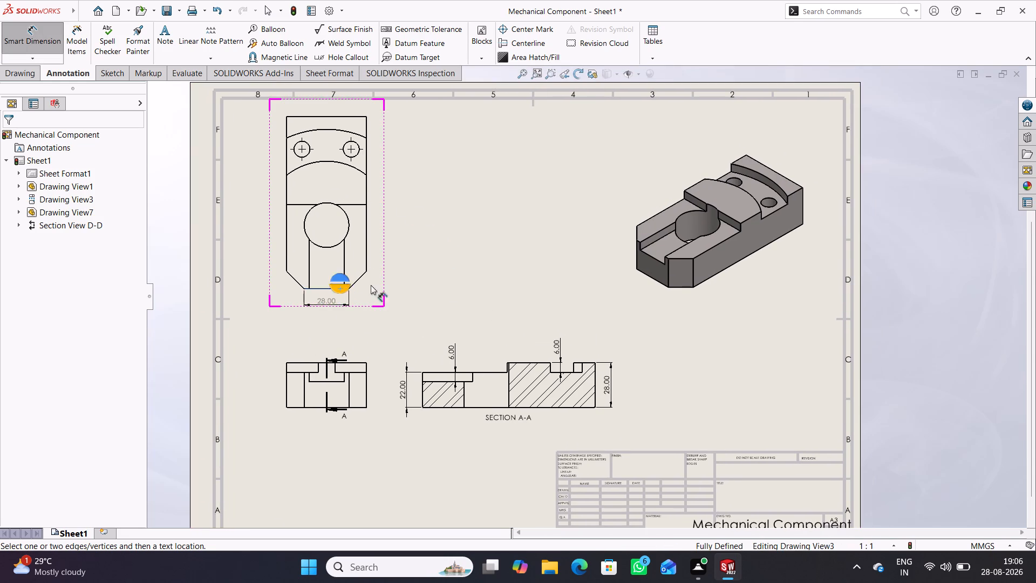
left_click(357, 117)
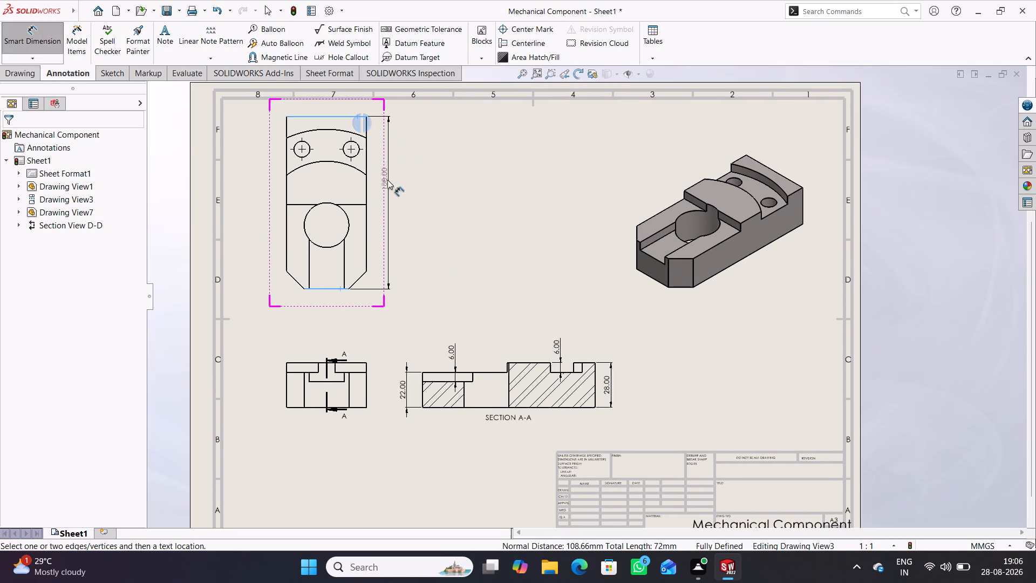
left_click(390, 205)
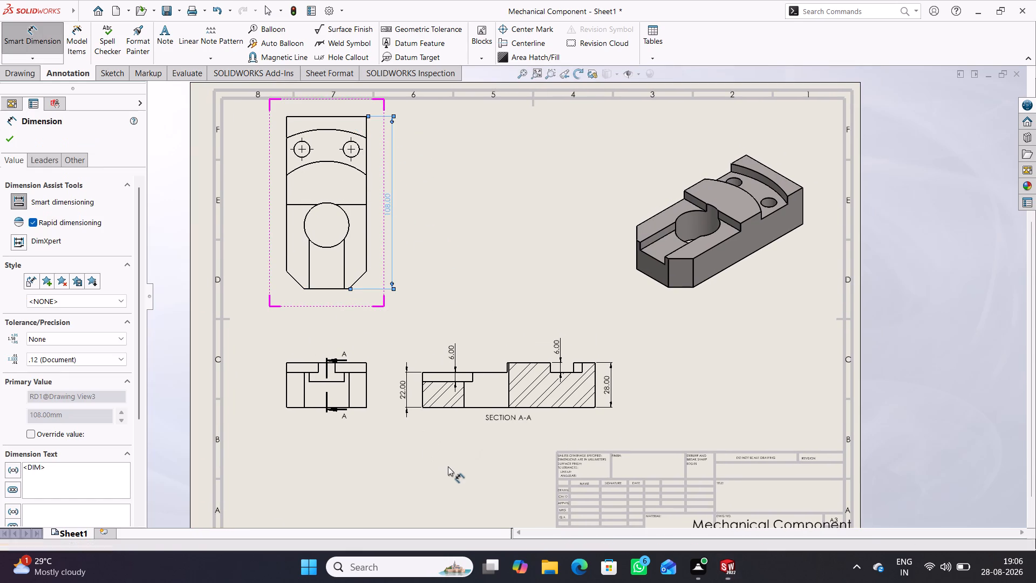
left_click(448, 466)
left_click(478, 408)
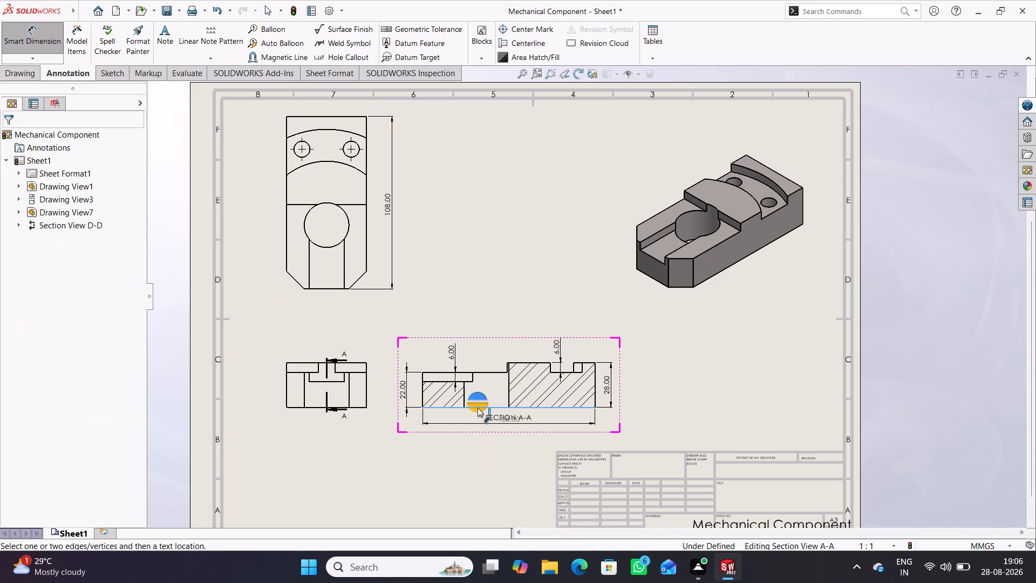
left_click(499, 440)
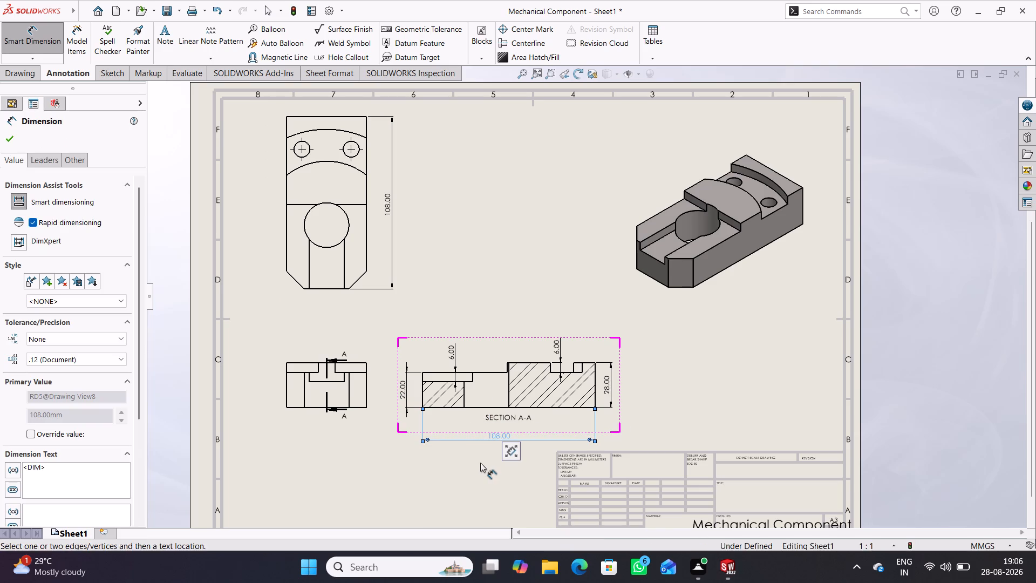
left_click(480, 463)
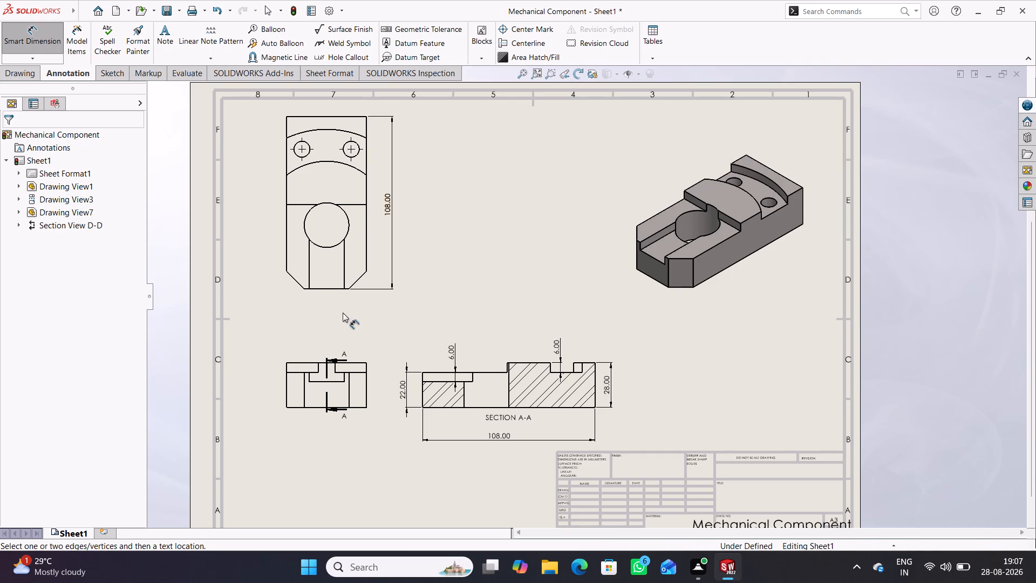
Dimension the width of the straight slot in the top view, with the text placed inside the slot.
left_click(344, 269)
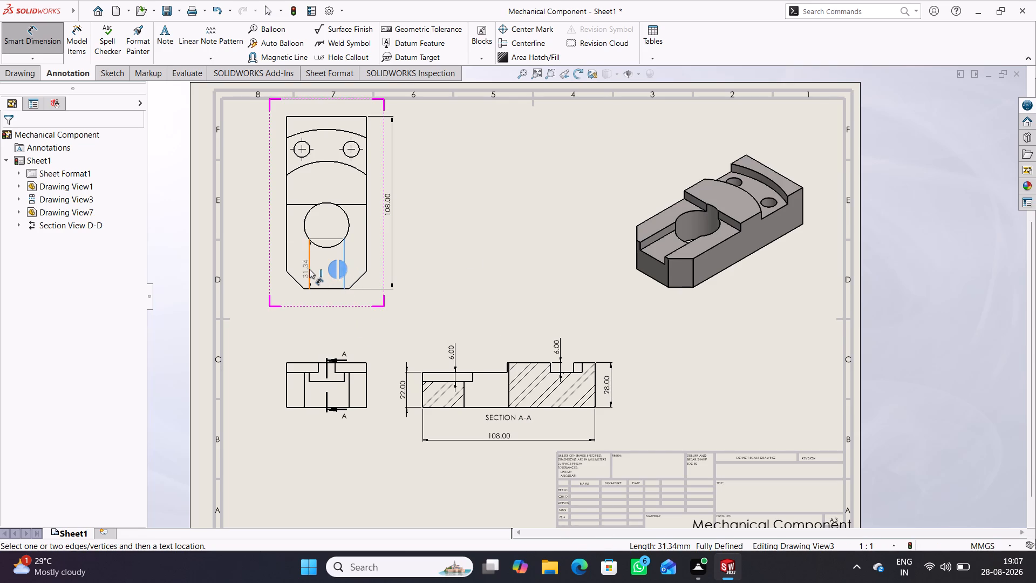
left_click(309, 269)
left_click(325, 266)
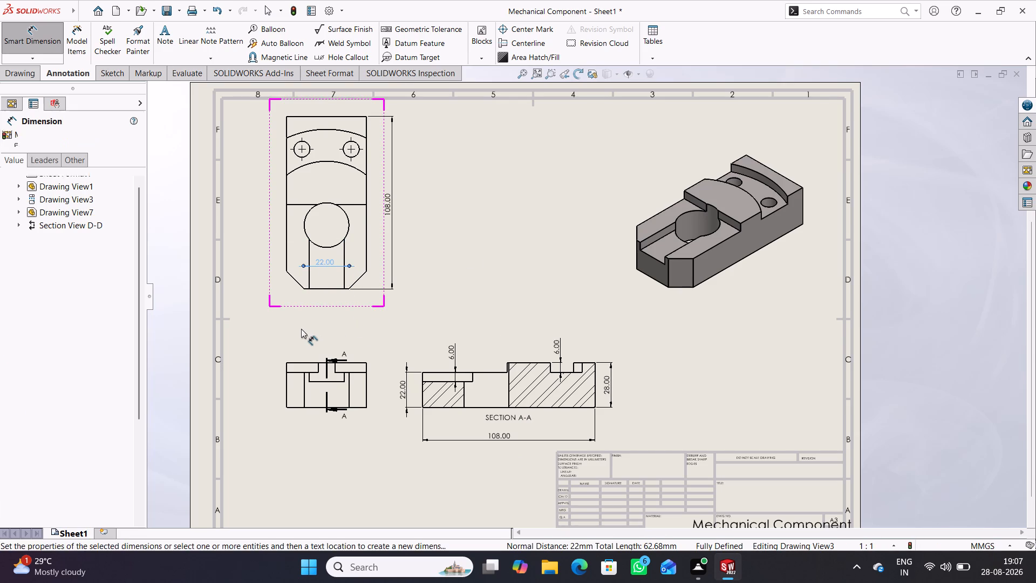
left_click(297, 331)
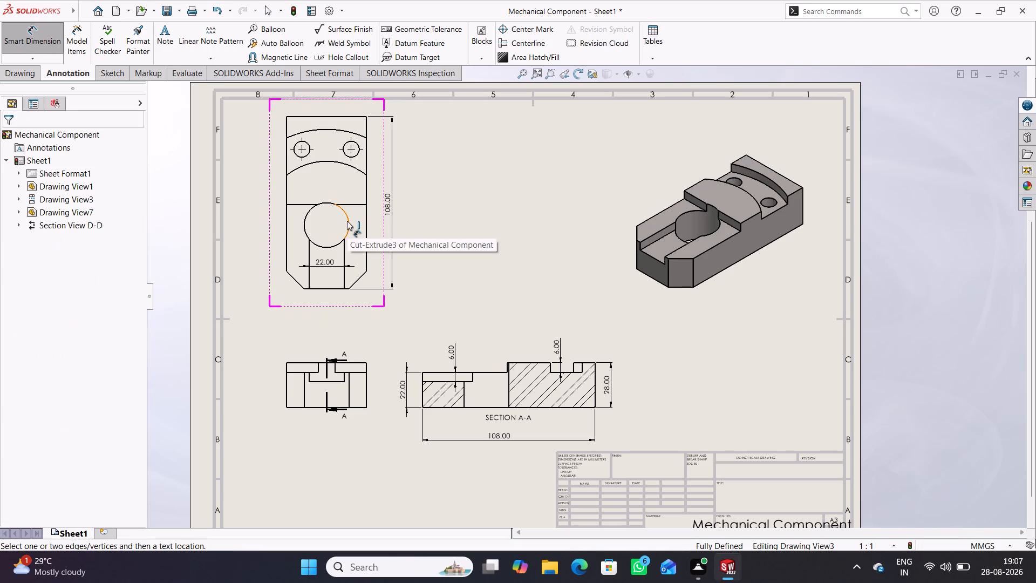
Dimension the large round pocket's radius and one small hole's diameter in the top view.
left_click(347, 221)
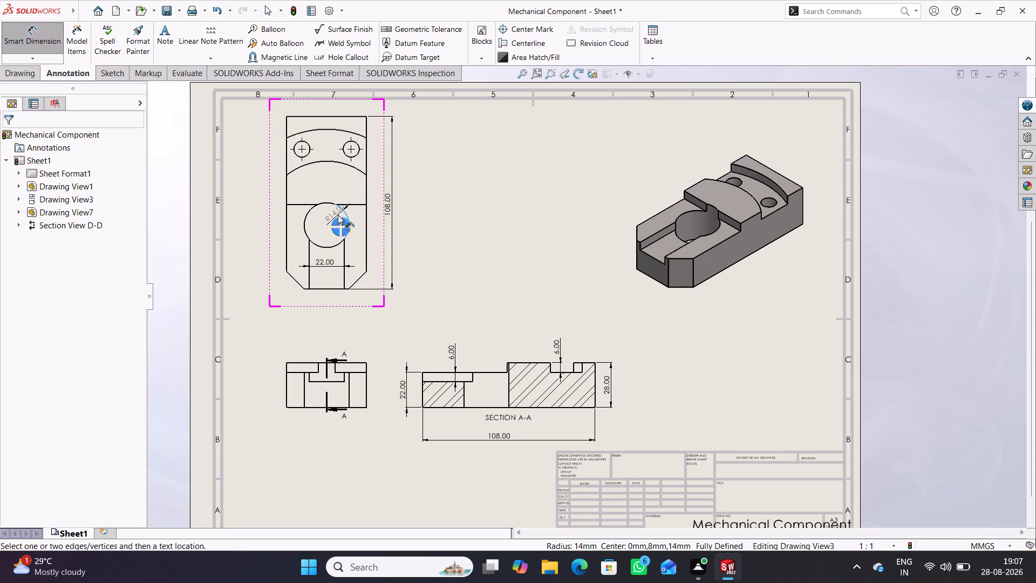
left_click(328, 223)
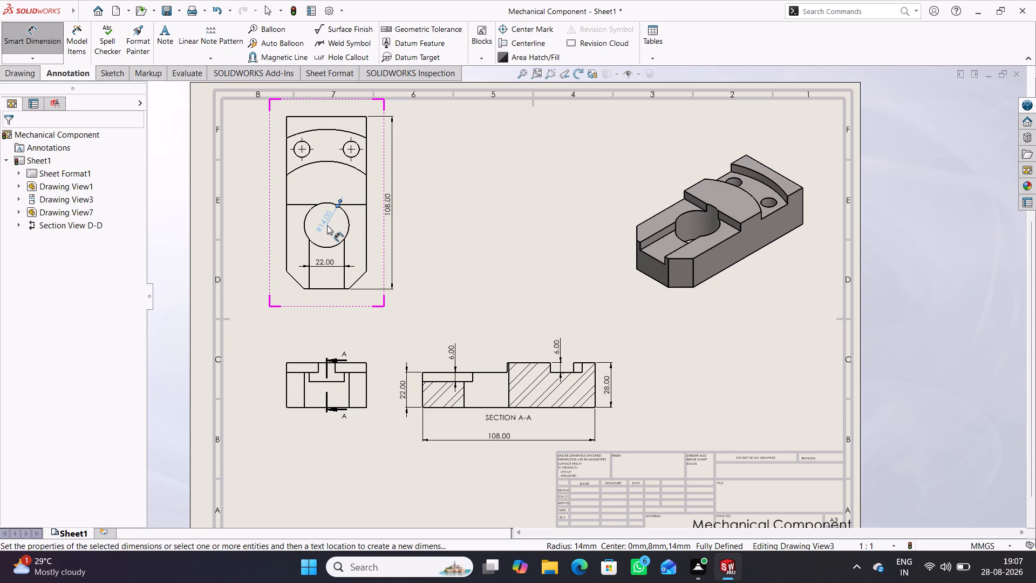
left_click(489, 211)
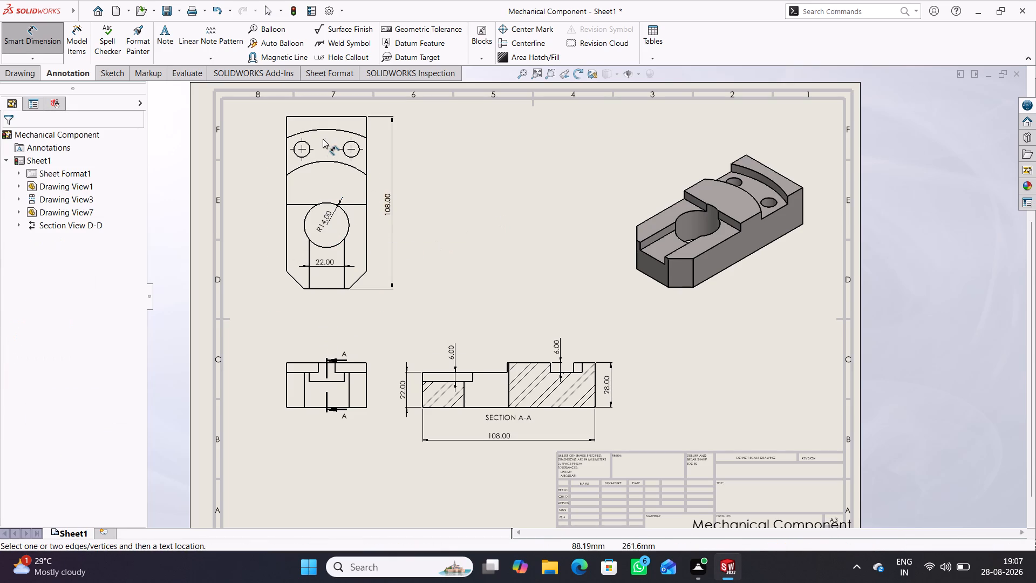
left_click(307, 143)
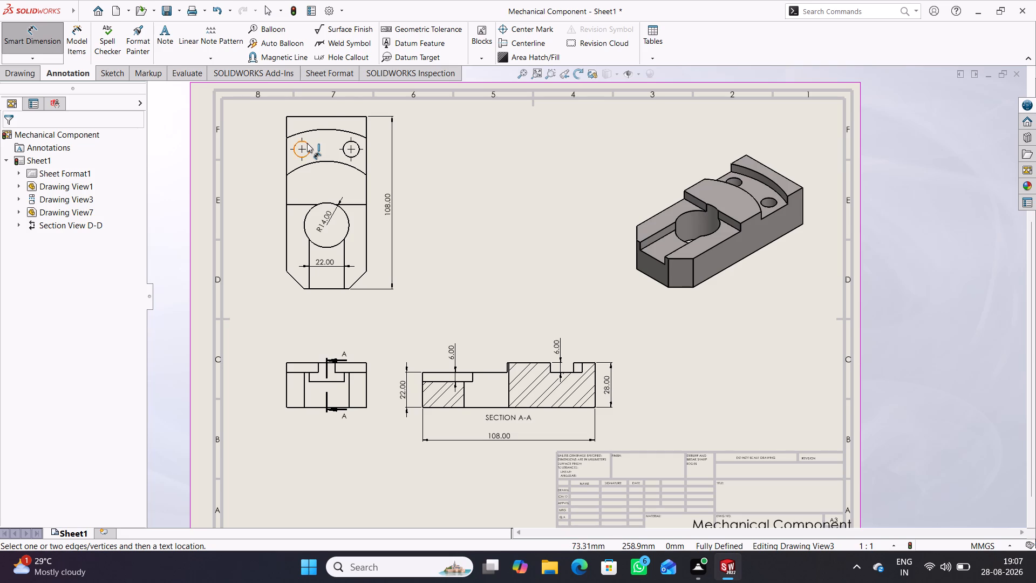
left_click(256, 139)
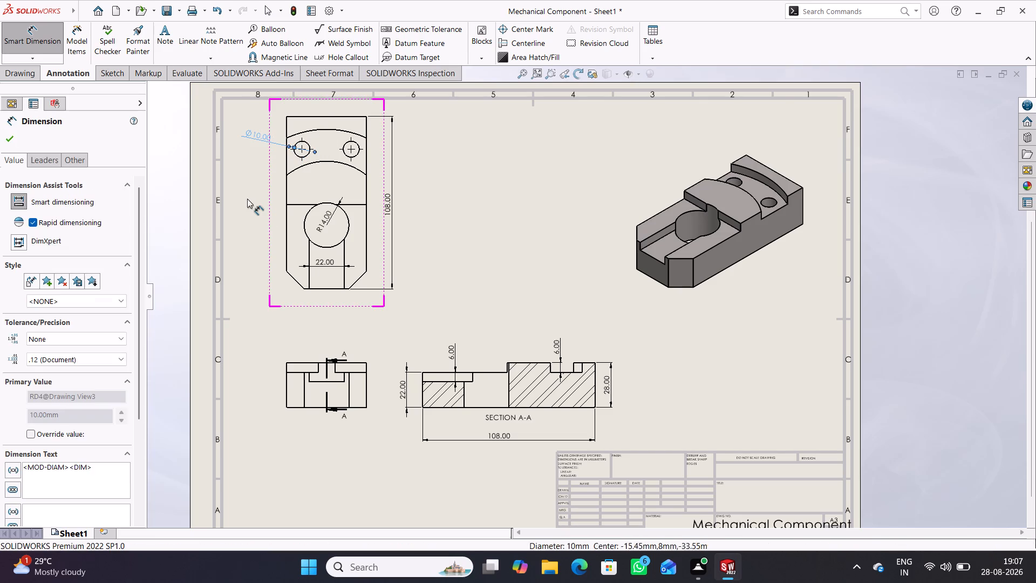
left_click(247, 198)
Dimension the part's overall width above the top view and move the dimension closer to the edge.
left_click(328, 117)
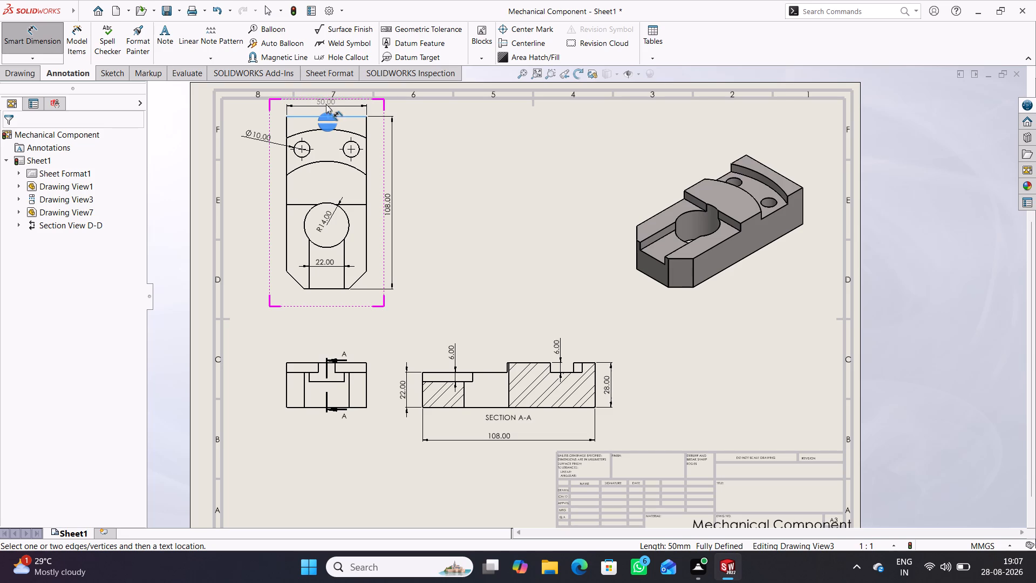
left_click(325, 107)
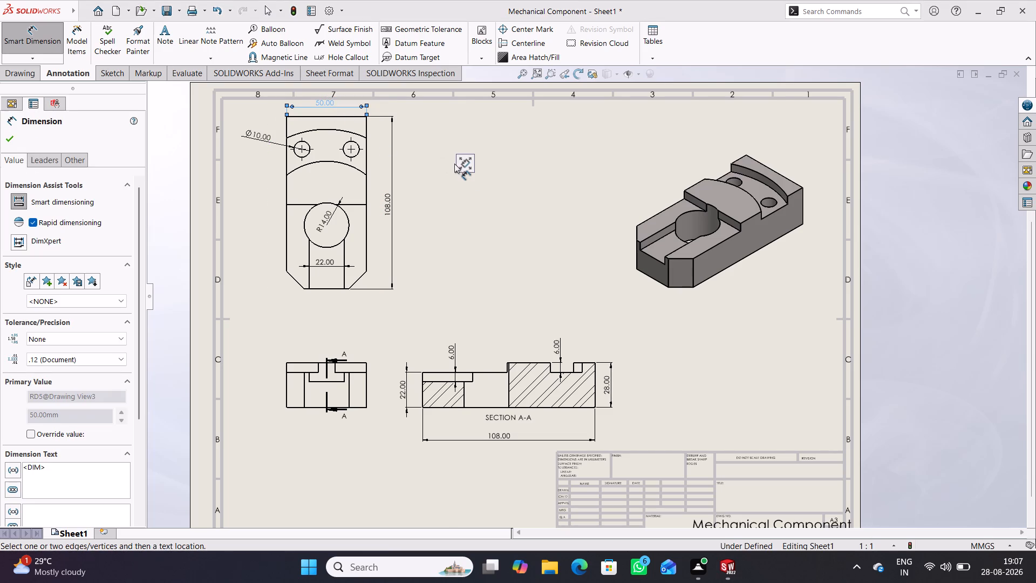
left_click(442, 175)
left_click_drag(328, 104, 329, 109)
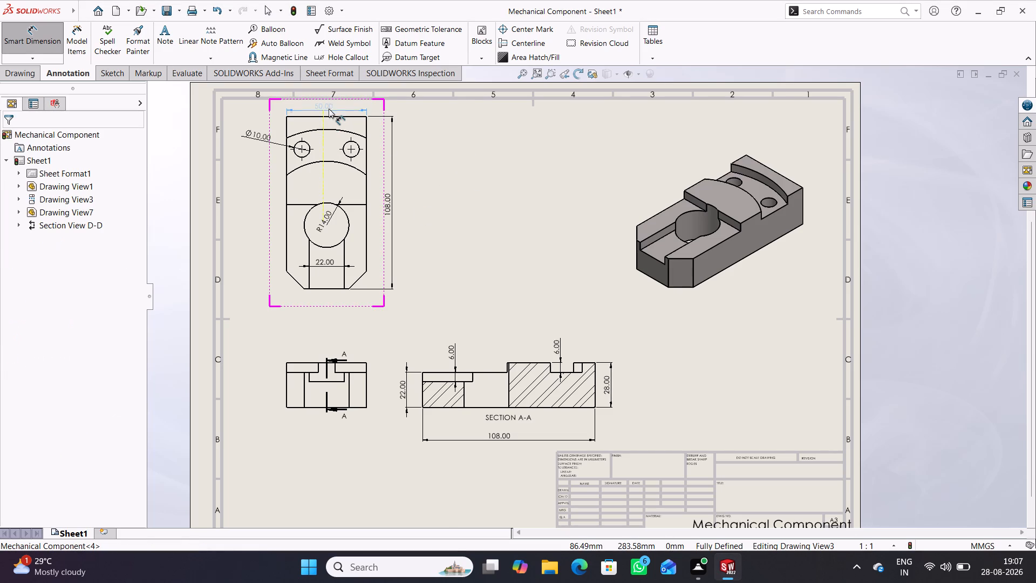
left_click_drag(329, 109, 330, 110)
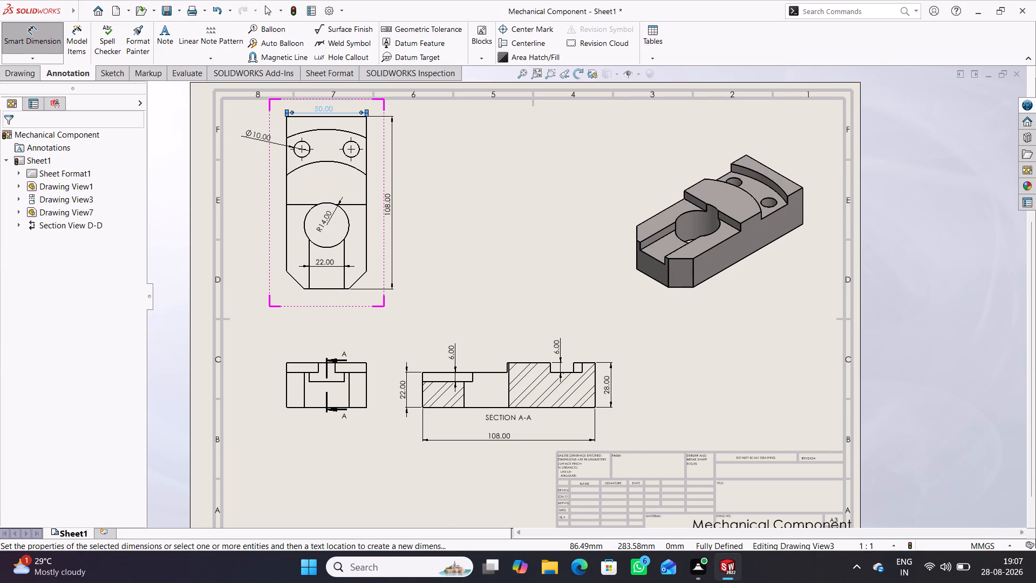
left_click(448, 162)
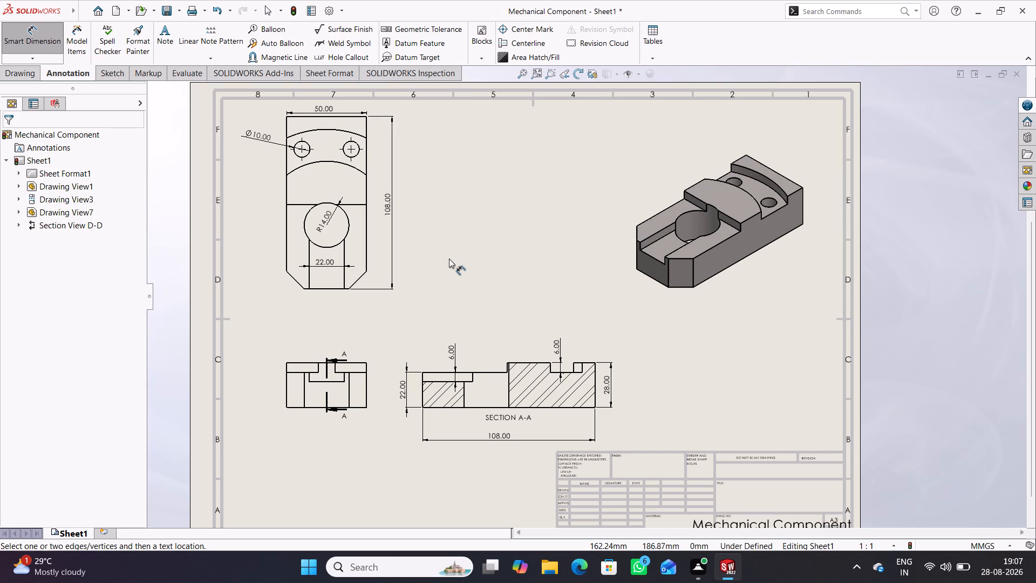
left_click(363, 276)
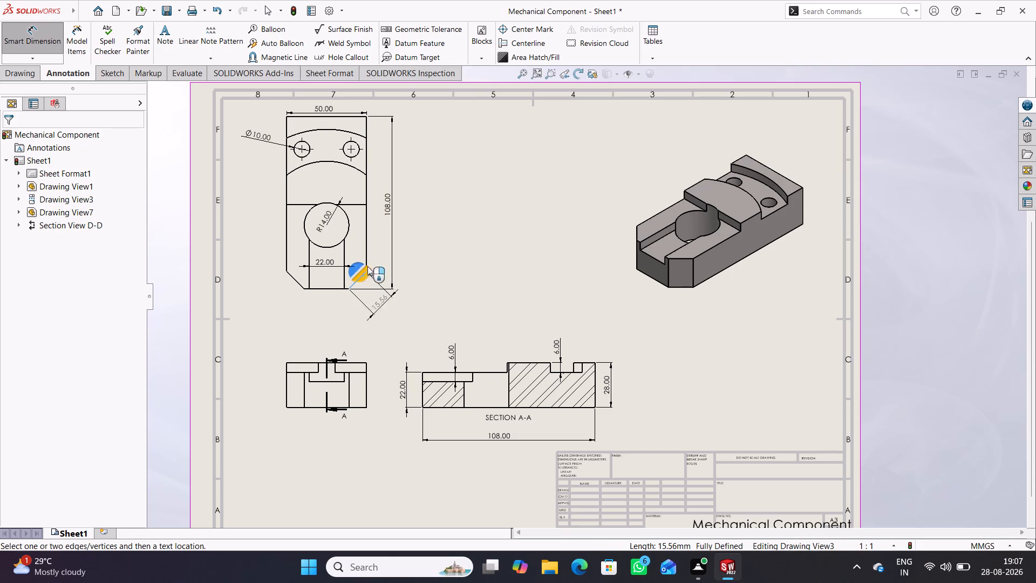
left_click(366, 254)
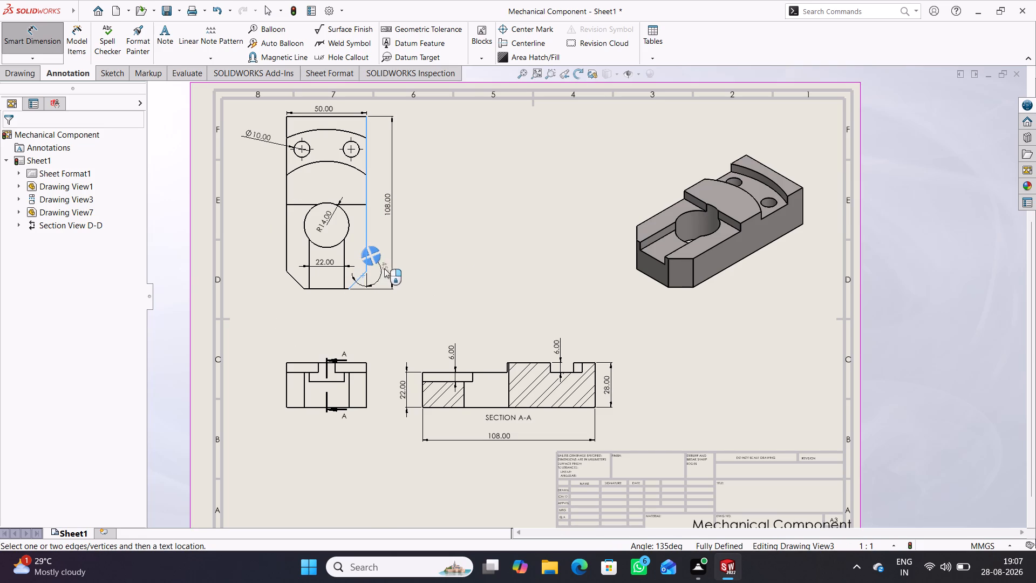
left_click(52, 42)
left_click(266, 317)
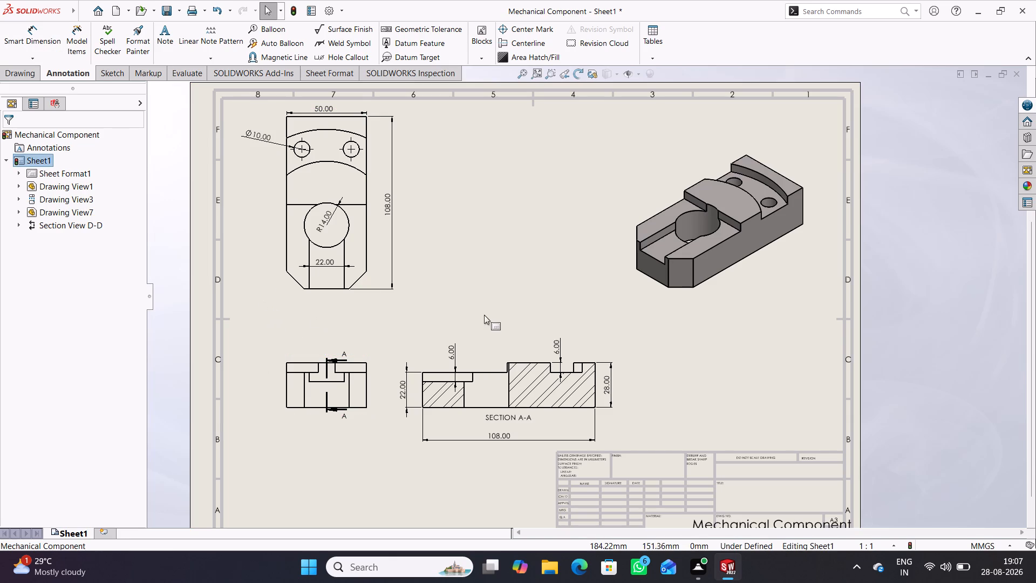
Dimension the part's overall height beside the front view and its overall width below the front view.
left_click(39, 38)
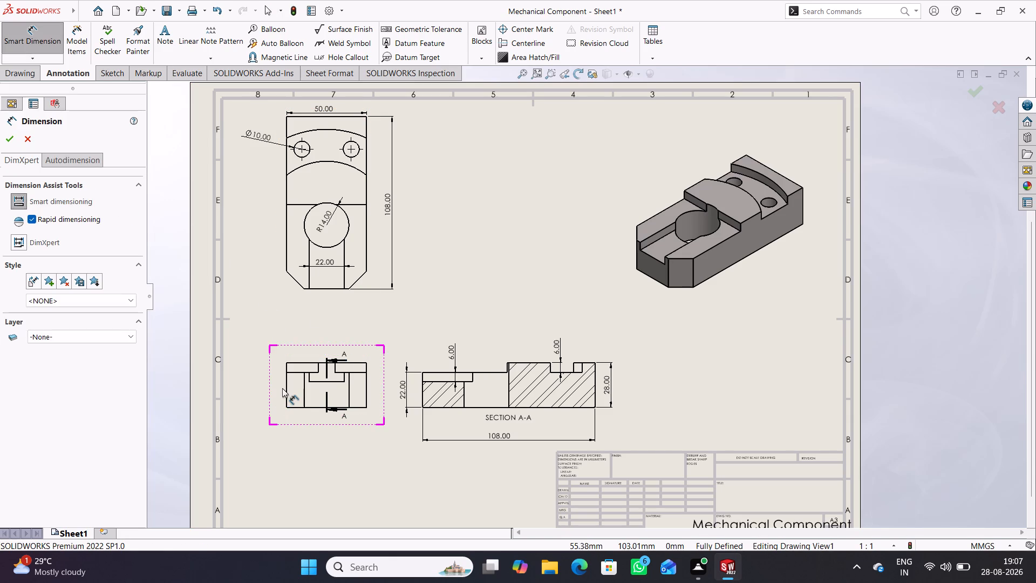
left_click(286, 385)
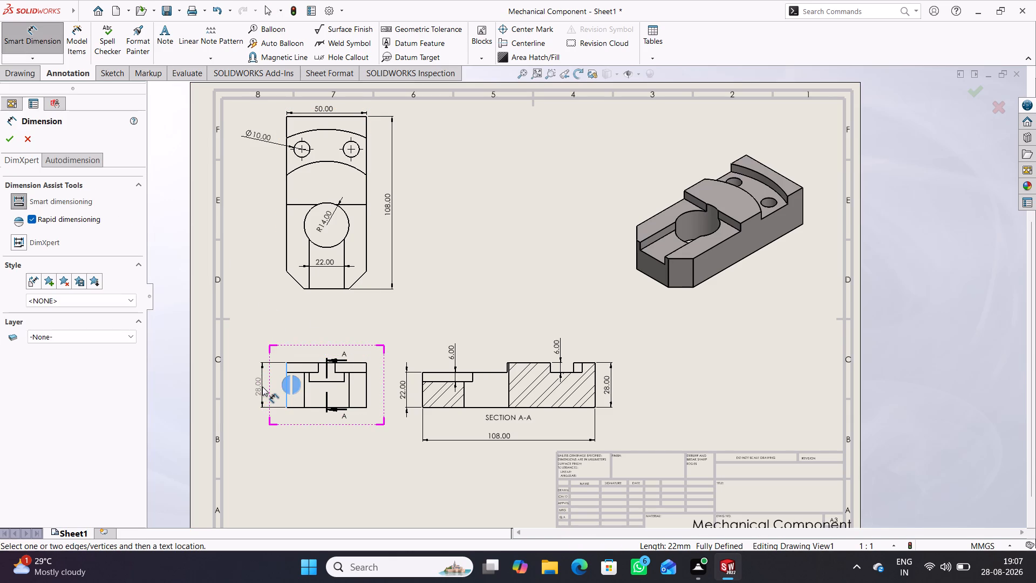
left_click(262, 387)
left_click(294, 461)
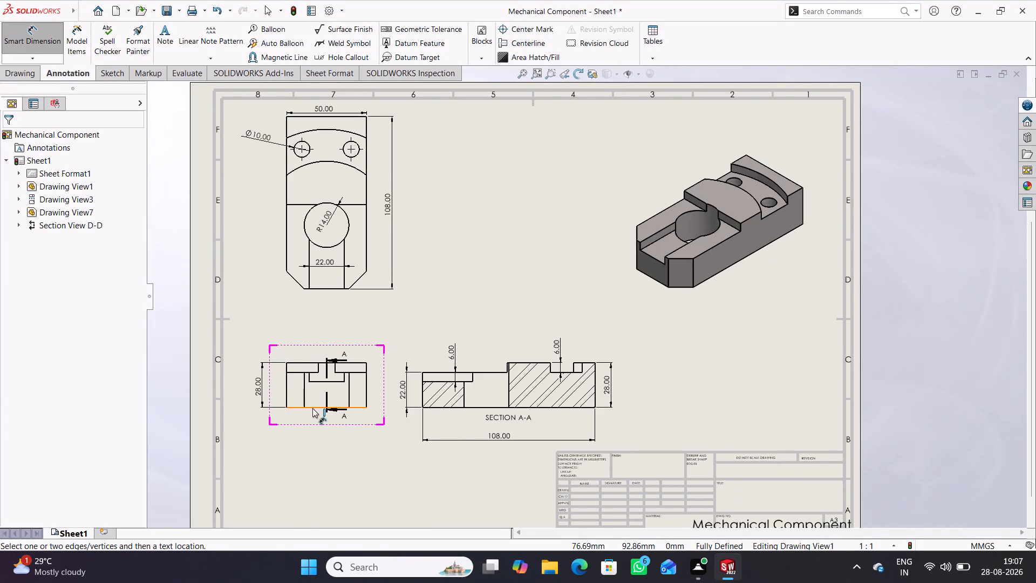
left_click(312, 408)
left_click(325, 440)
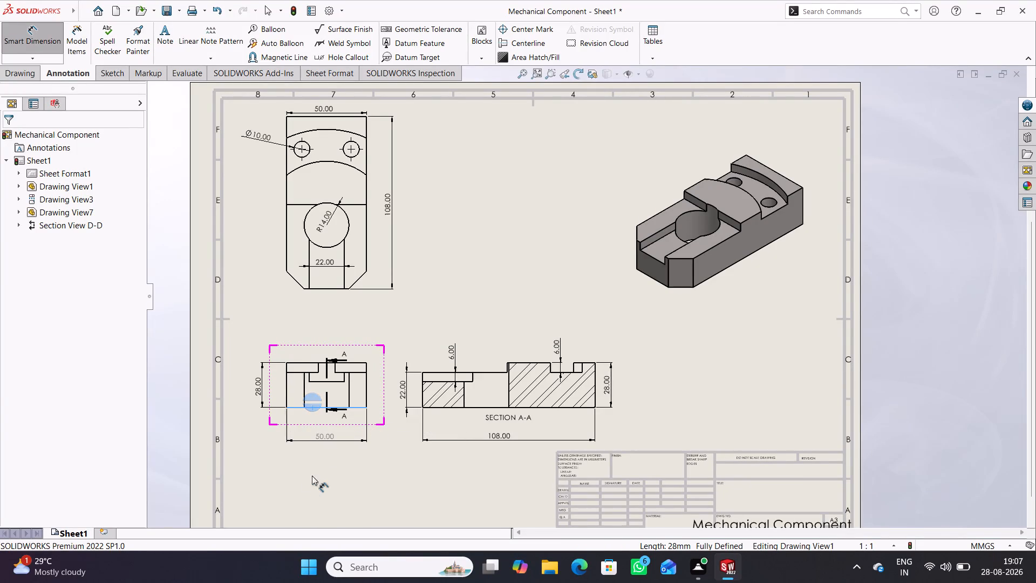
left_click(274, 468)
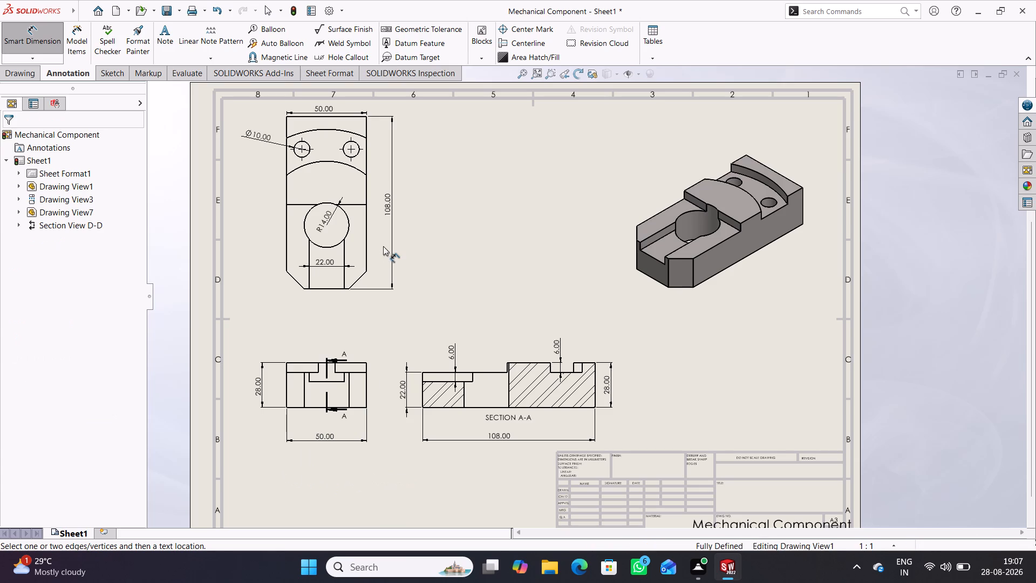
scroll(386, 246, "up", 1)
left_click(40, 42)
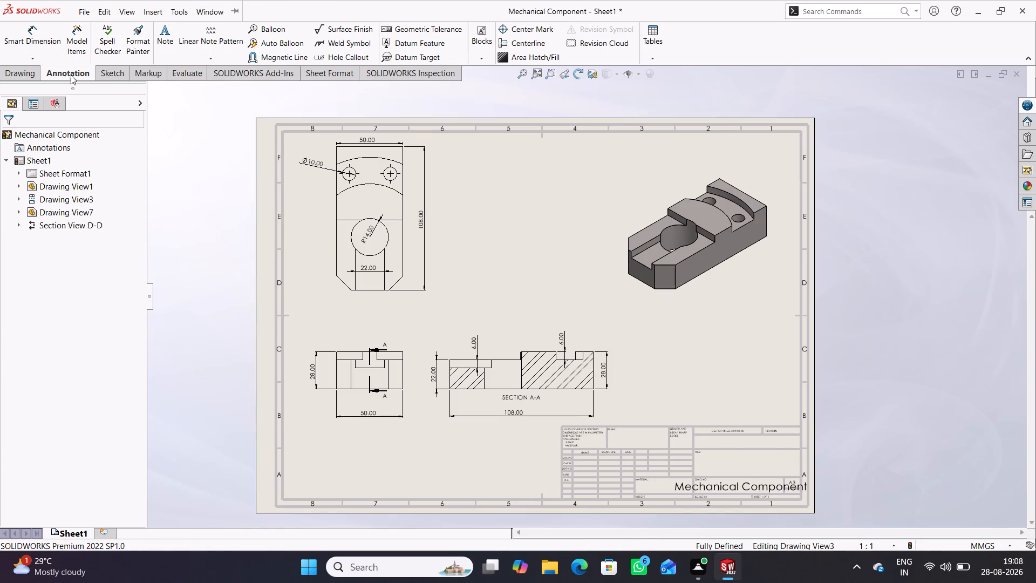
Sketch a centerline about 77 mm long in the top view, from the large round pocket's centre through the left small hole past the upper edge.
double_click(330, 255)
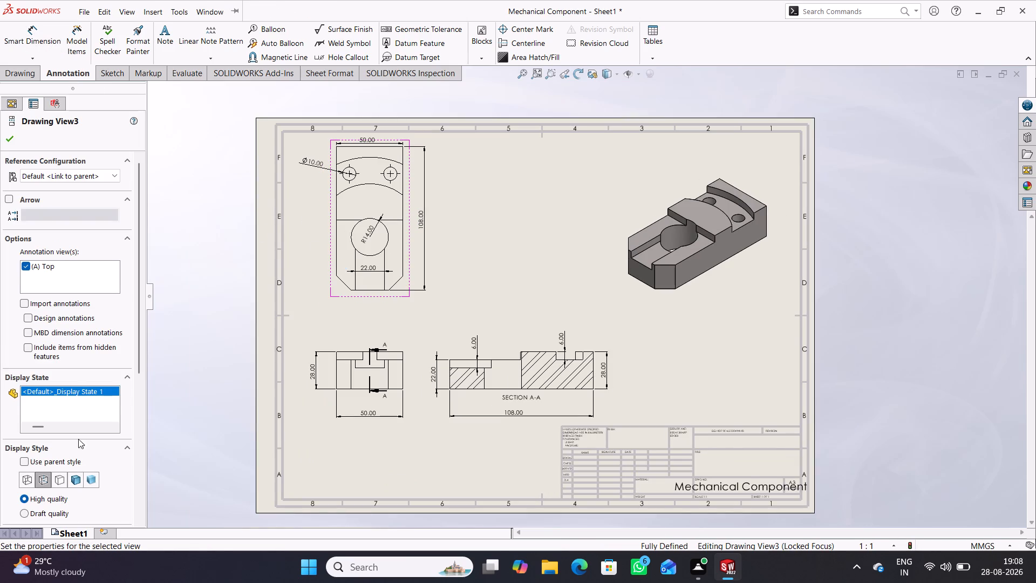
left_click(3, 141)
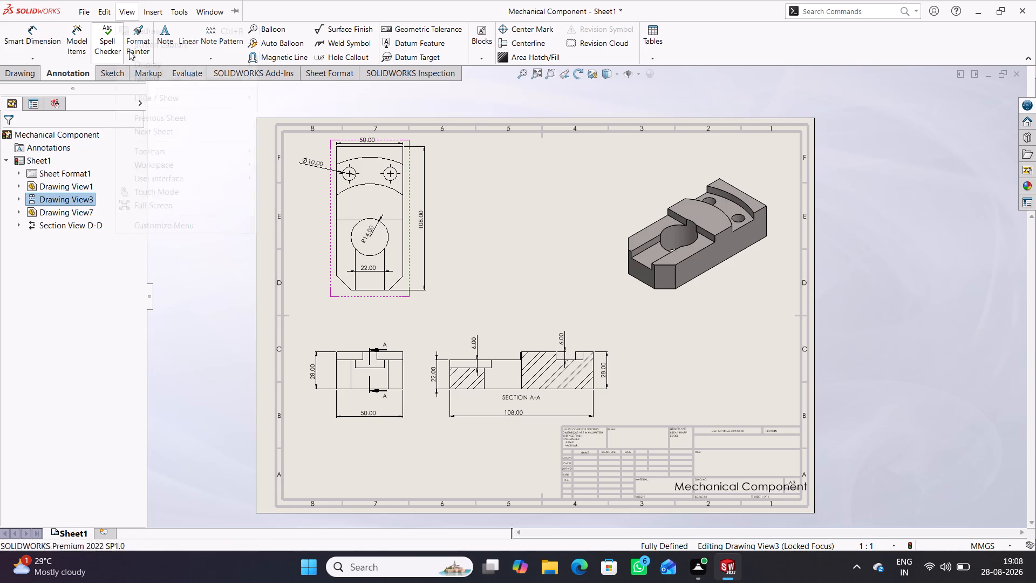
left_click(109, 75)
left_click(83, 30)
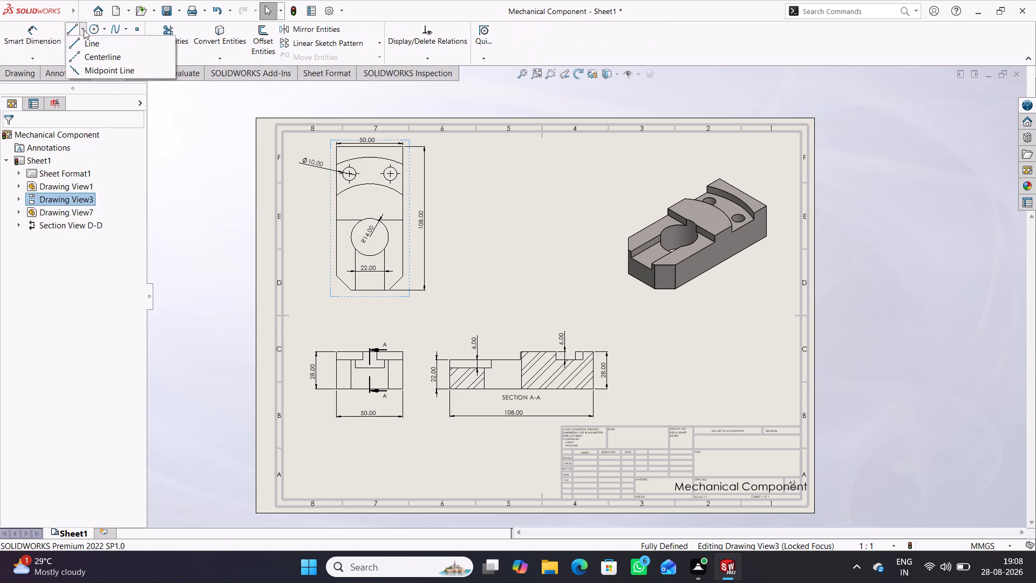
left_click_drag(85, 56, 93, 60)
scroll(392, 208, "down", 1)
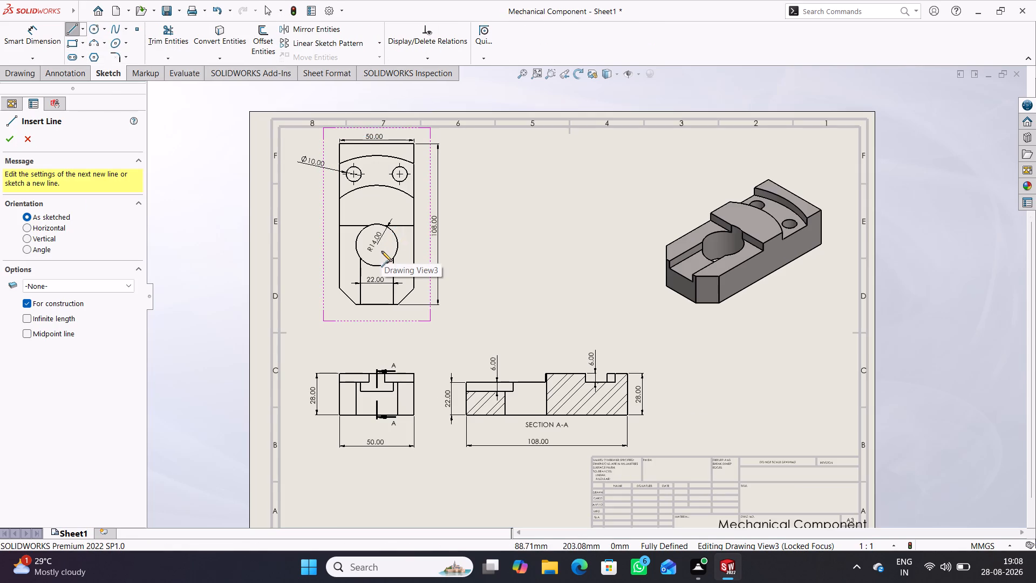
left_click(379, 246)
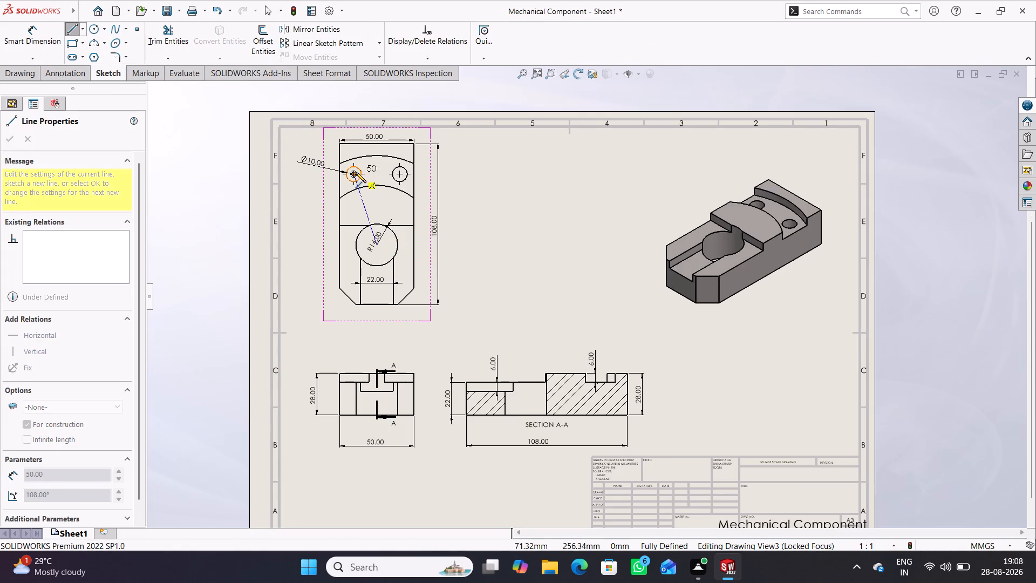
left_click(342, 135)
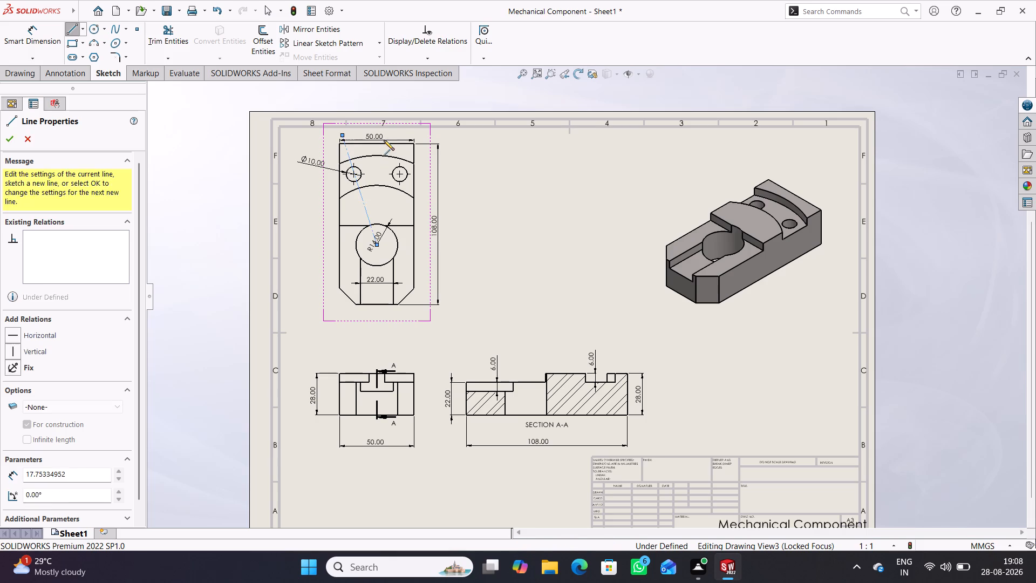
right_click(482, 174)
left_click(502, 182)
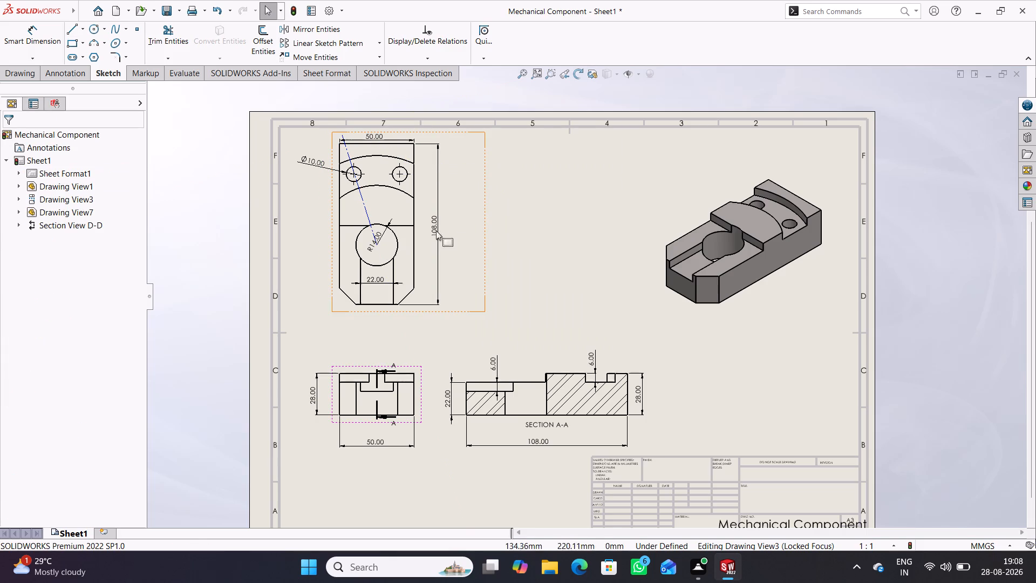
Sketch a second centerline about 77 mm long from the large round pocket's centre through the right small hole past the top view's upper edge.
left_click(377, 244)
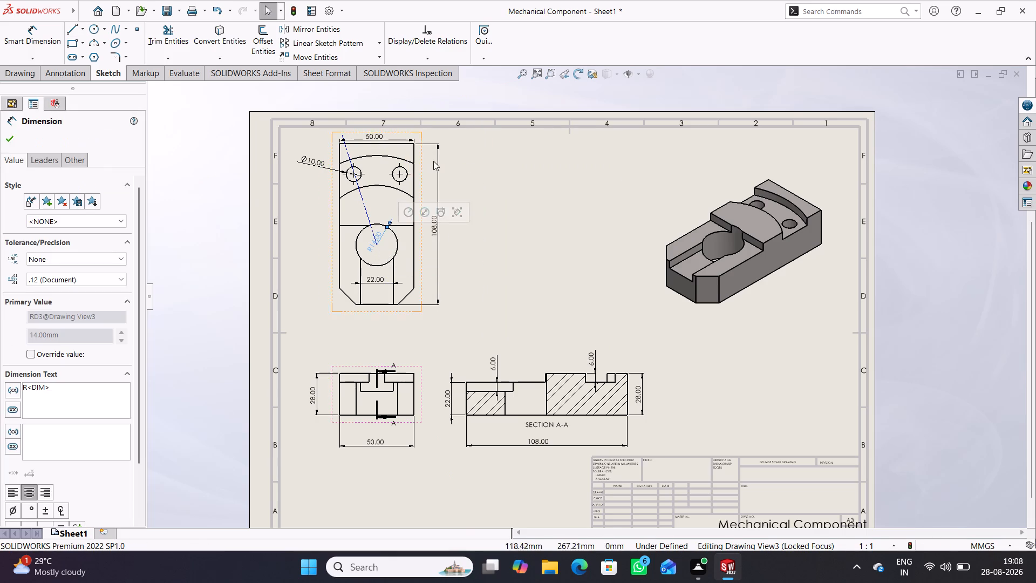
left_click(73, 28)
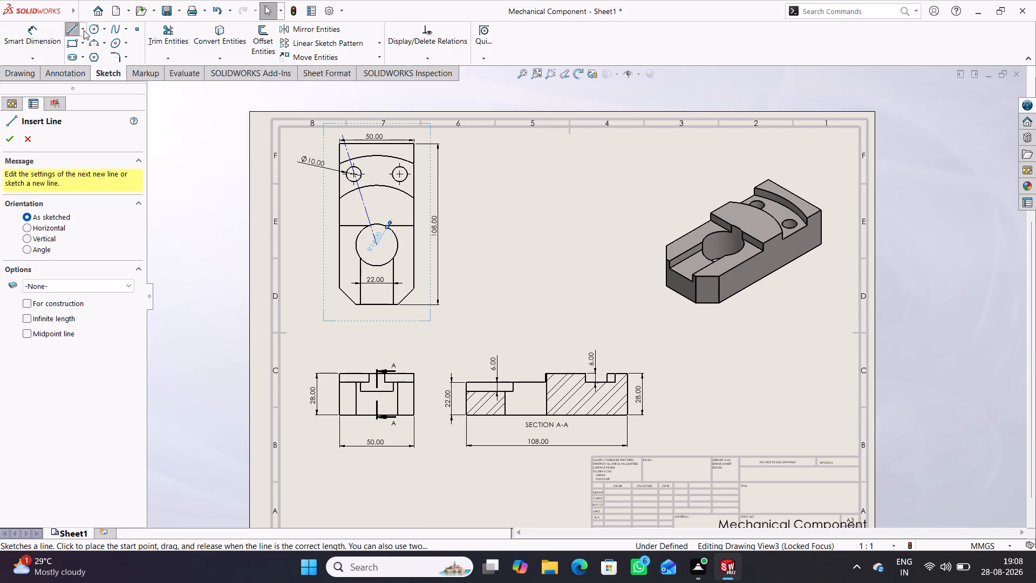
left_click(83, 29)
left_click(86, 52)
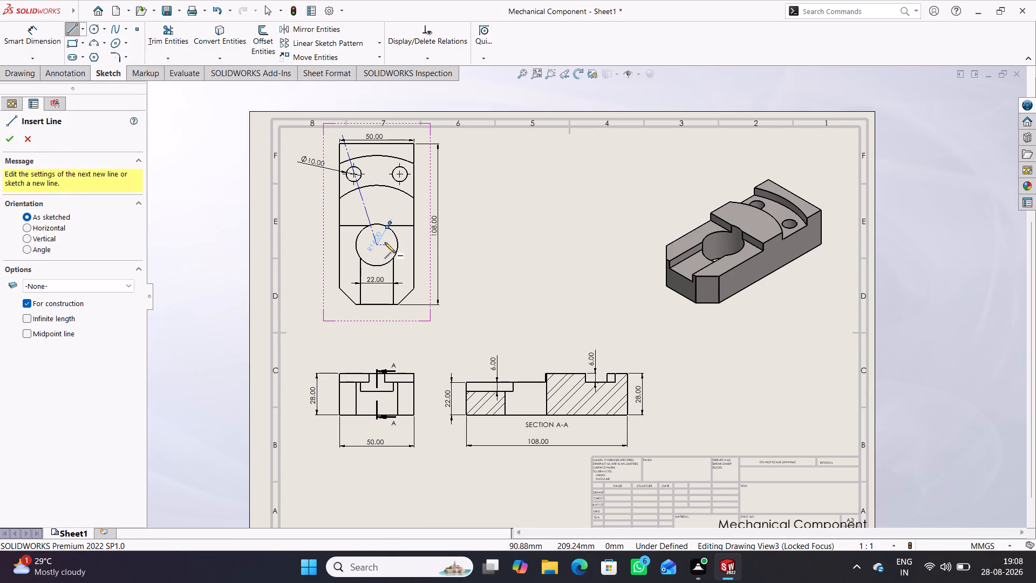
left_click(376, 243)
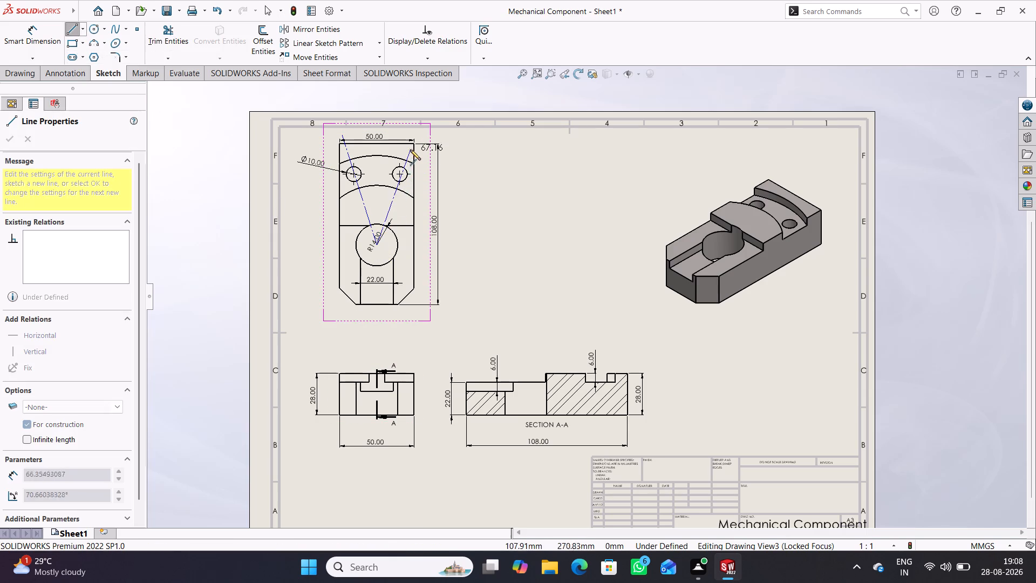
left_click(412, 134)
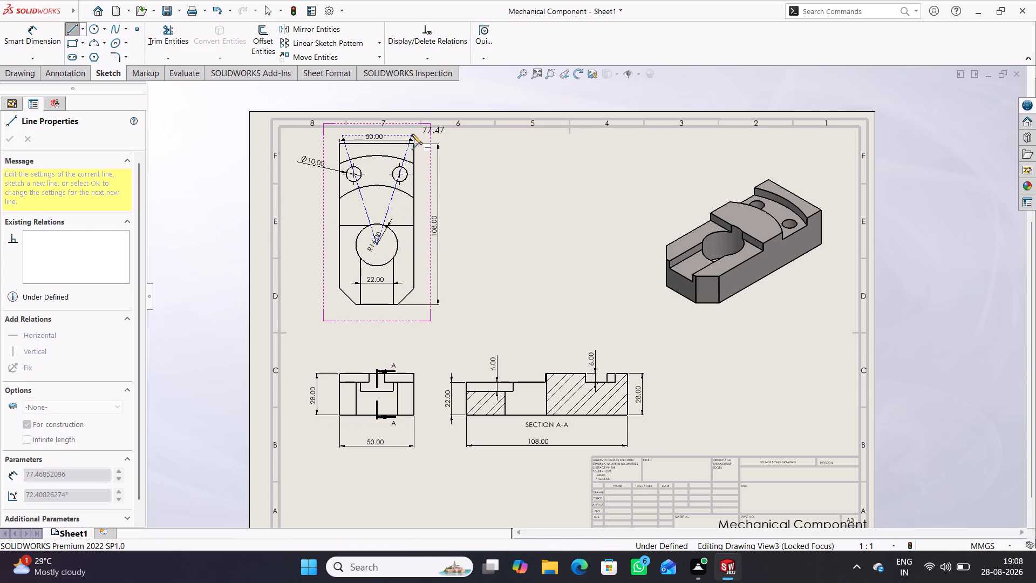
right_click(522, 204)
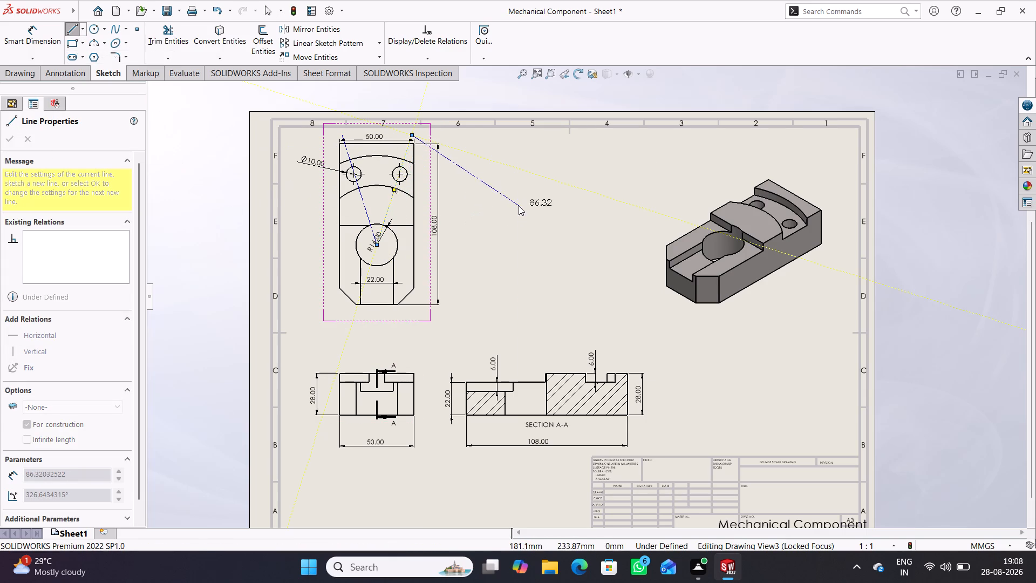
left_click(534, 214)
left_click(526, 237)
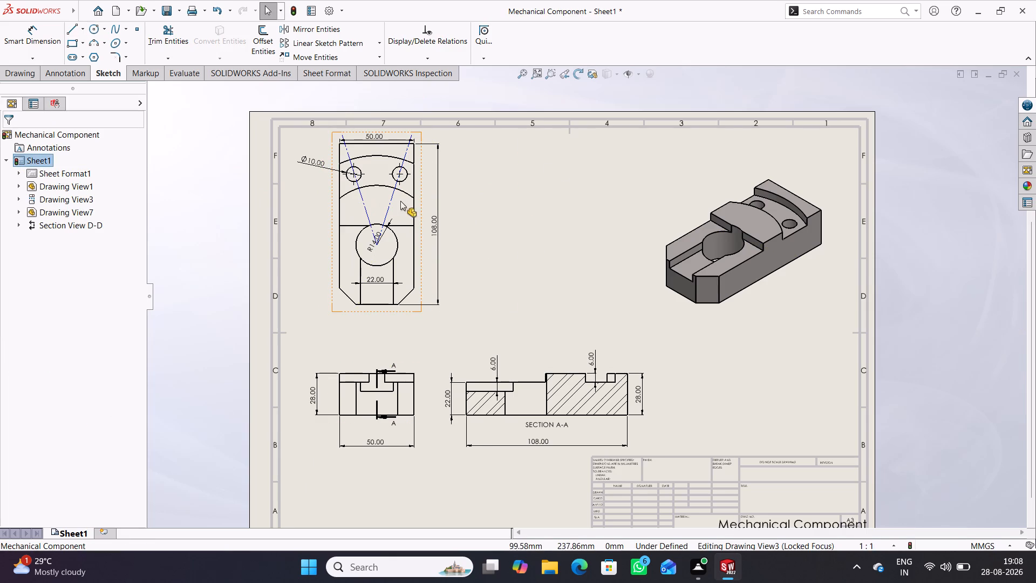
Nudge the upper ends of the two centerlines to align the lines with the small holes' centres.
scroll(400, 205, "down", 3)
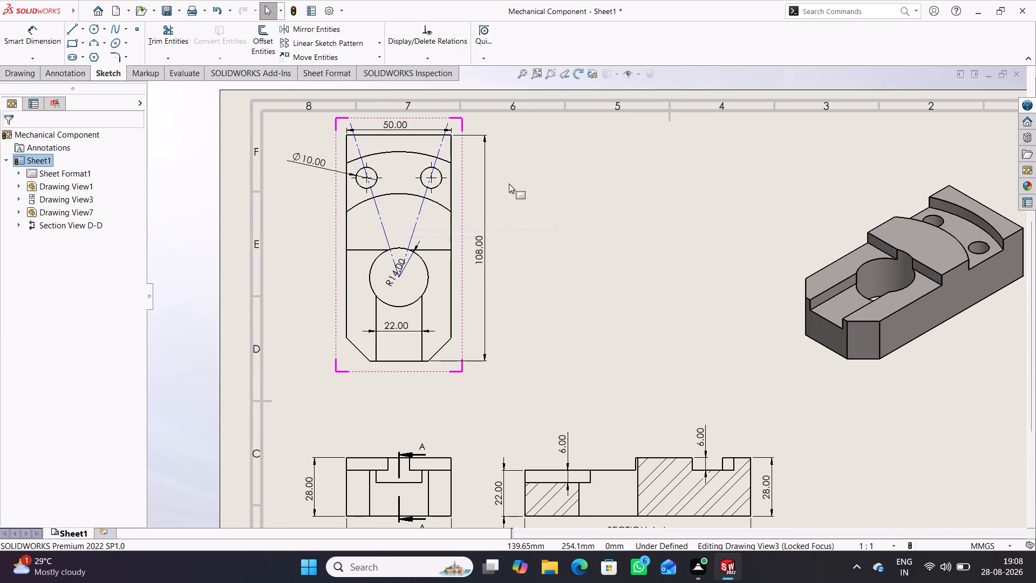
left_click(423, 206)
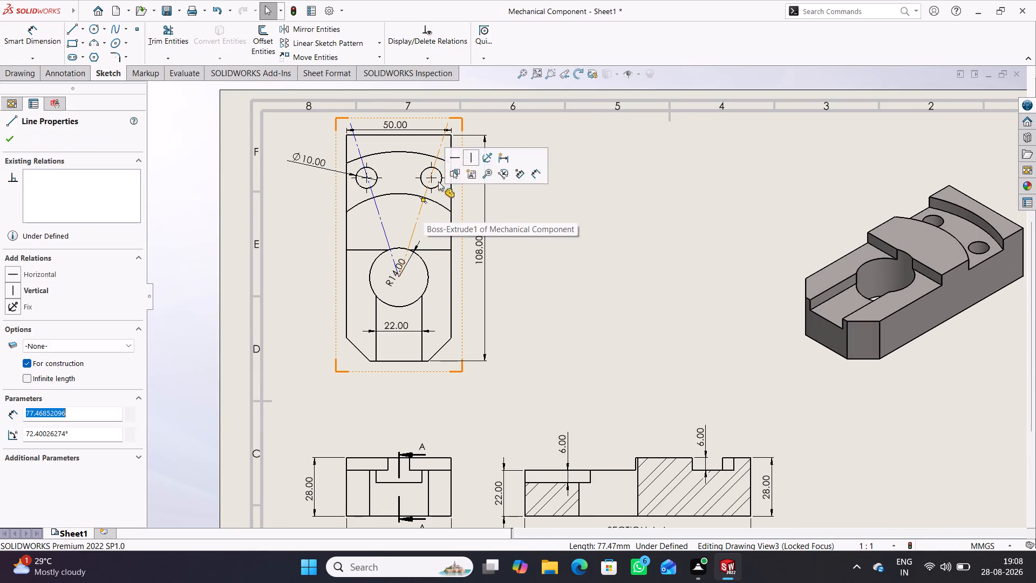
left_click(431, 178, "ctrl")
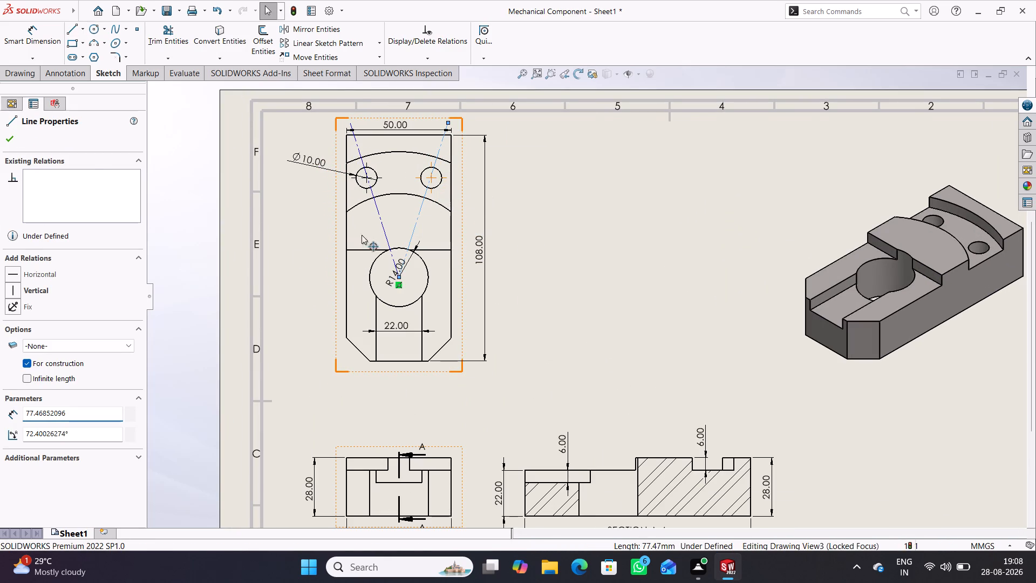
left_click(203, 255)
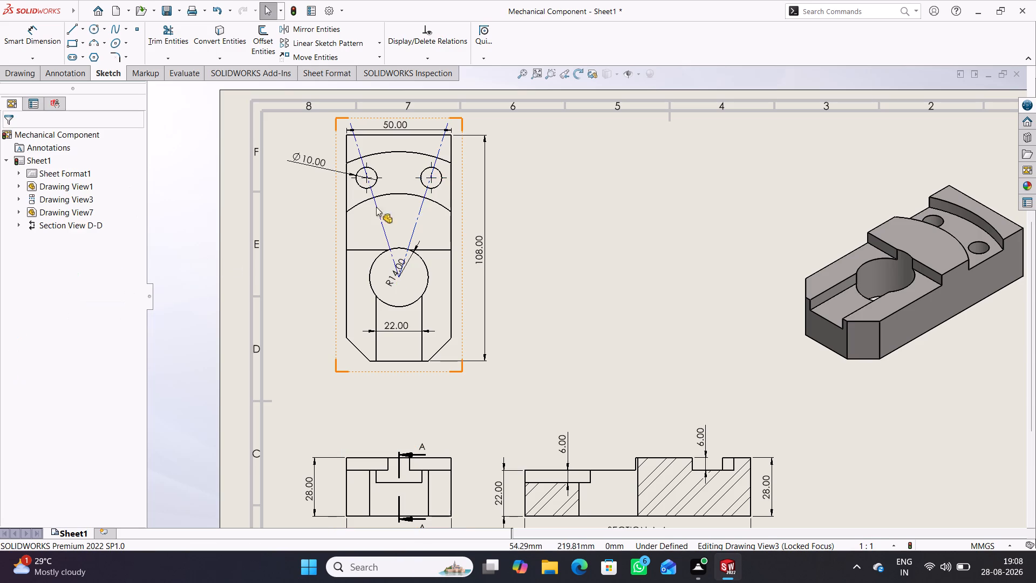
left_click_drag(443, 140, 446, 140)
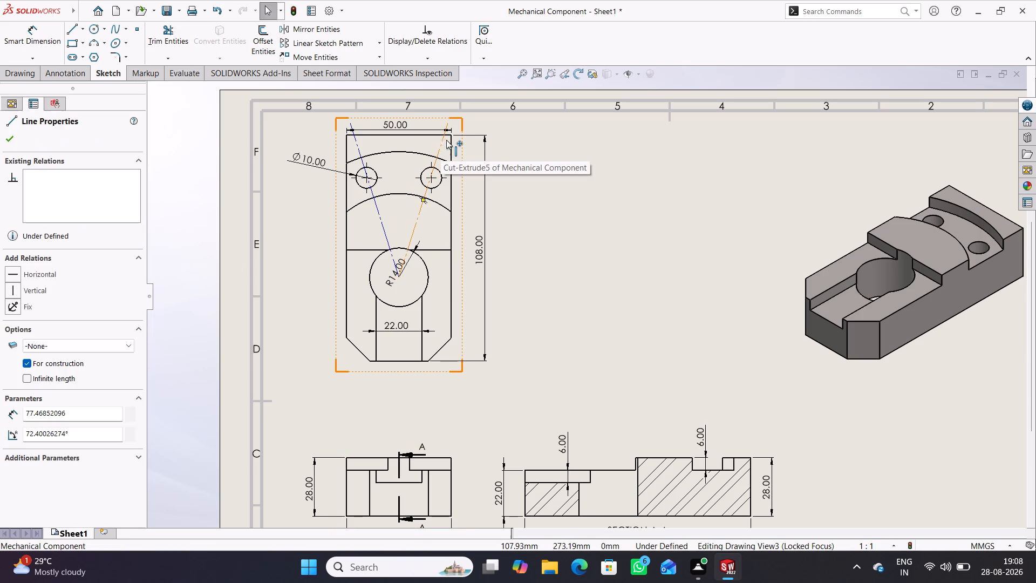
left_click_drag(446, 140, 446, 134)
left_click(559, 182)
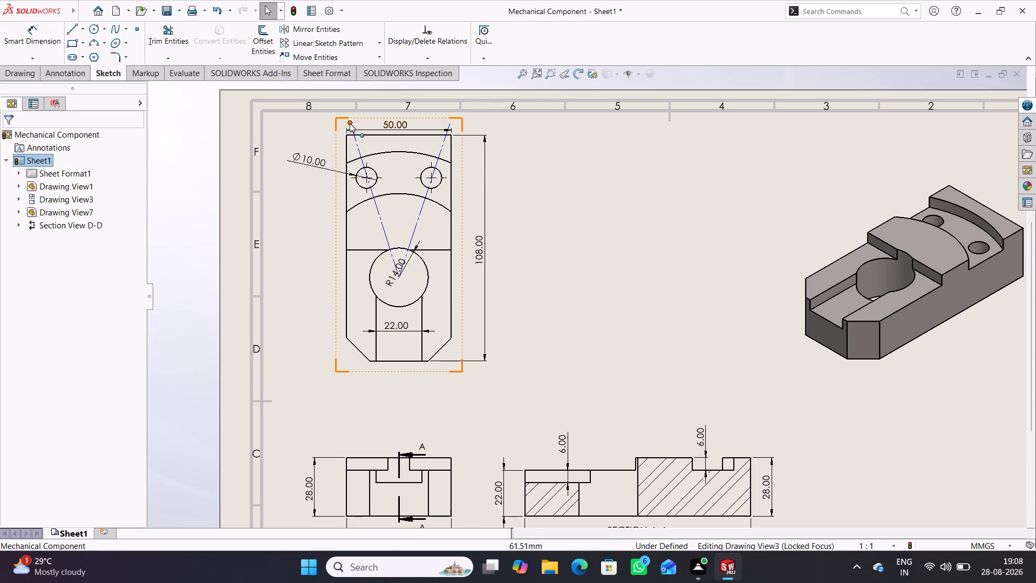
left_click(352, 121)
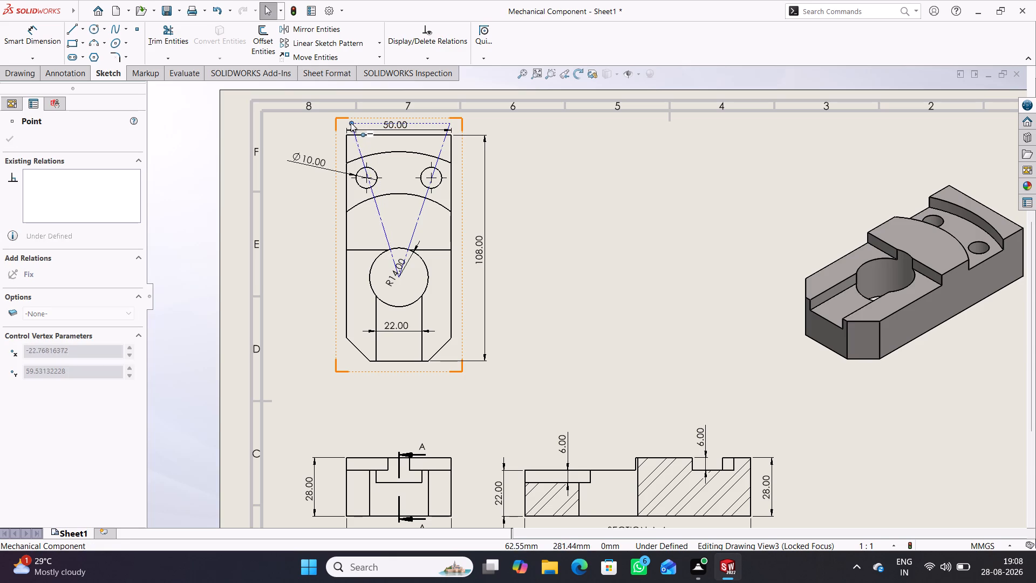
left_click(290, 232)
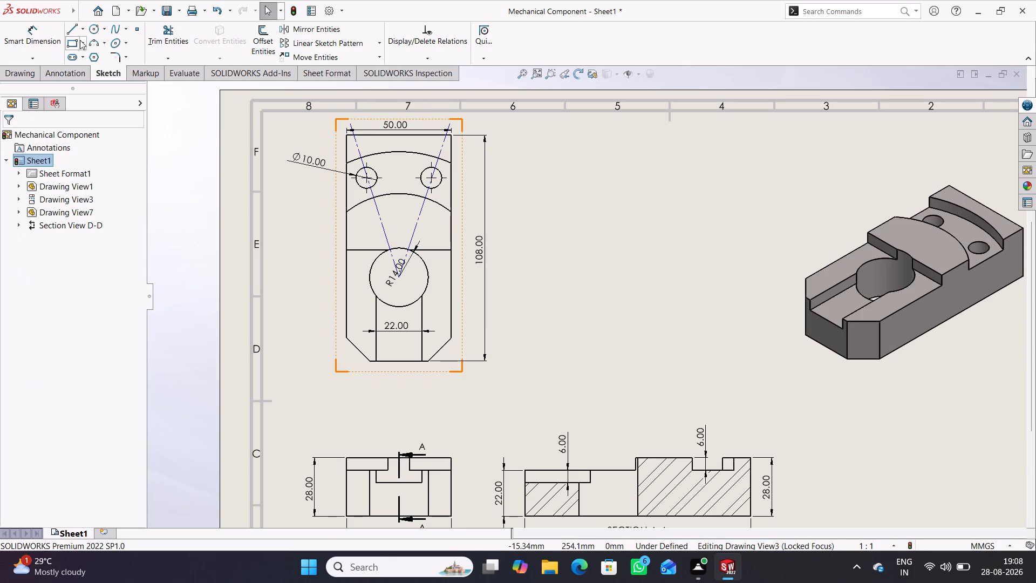
Dimension the angle between the two slanted centerlines above the top view and set it to 36°.
left_click(54, 42)
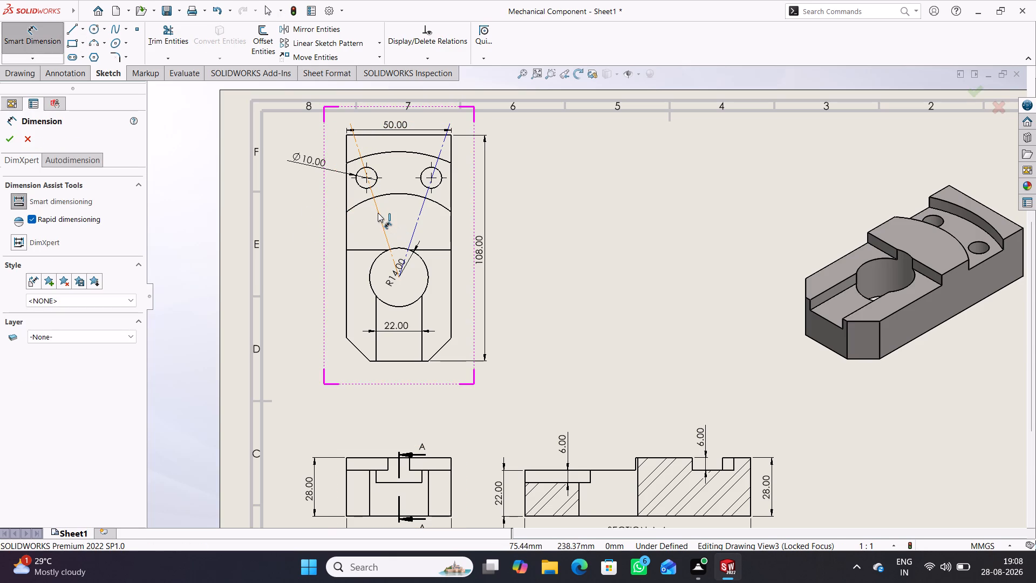
left_click(379, 213)
left_click(421, 208)
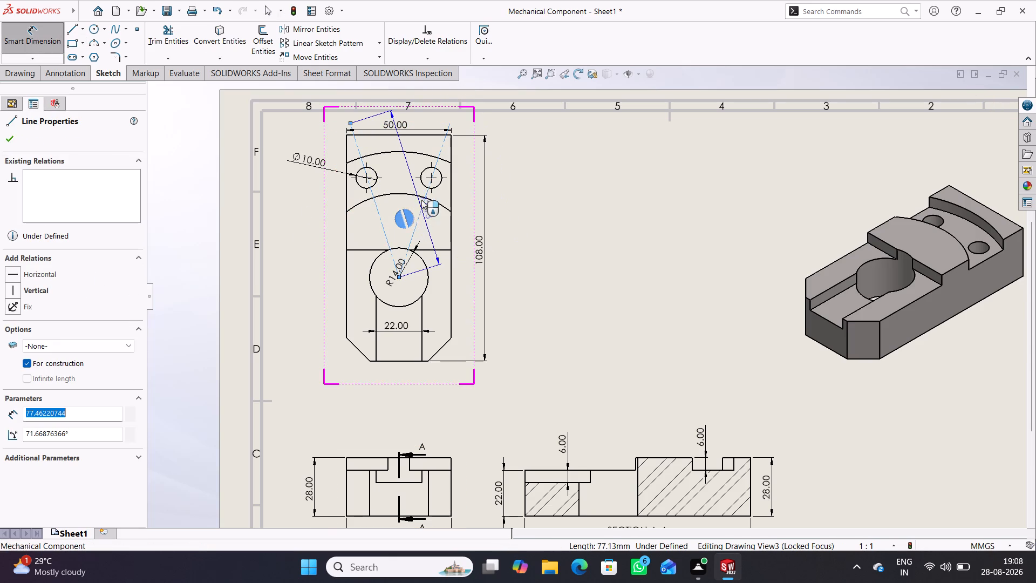
scroll(400, 153, "up", 1)
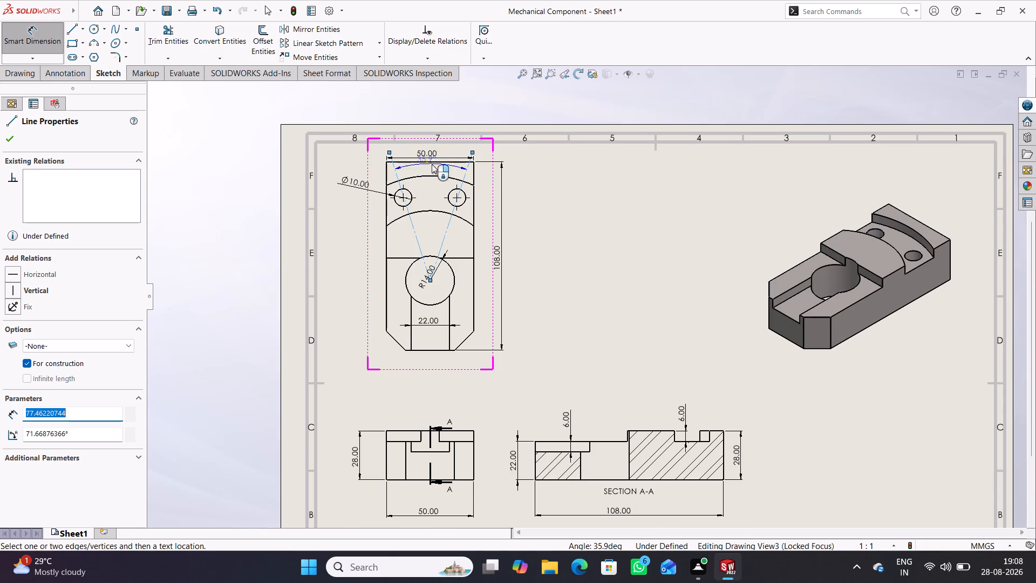
left_click(428, 135)
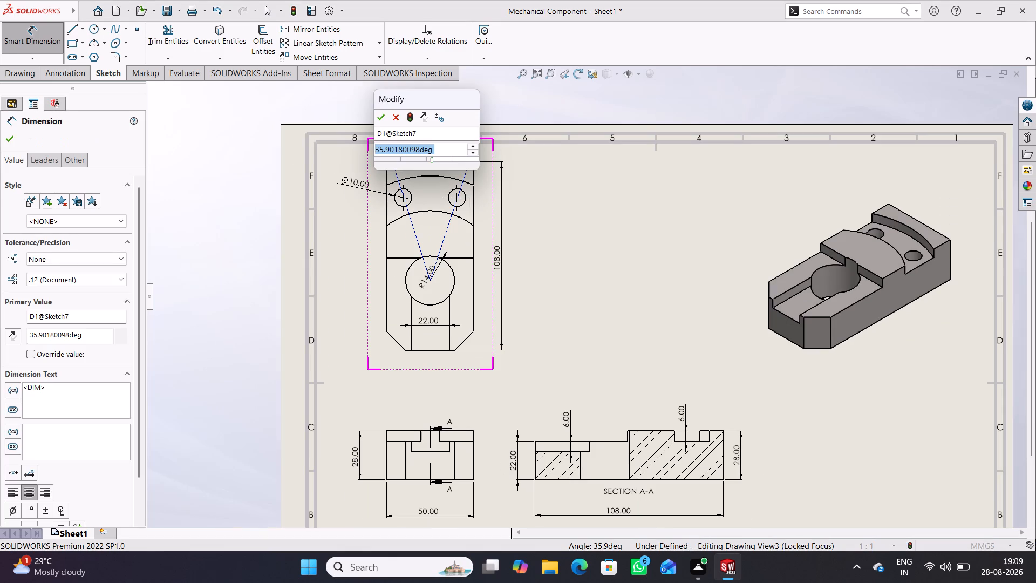
type("36")
key("Return")
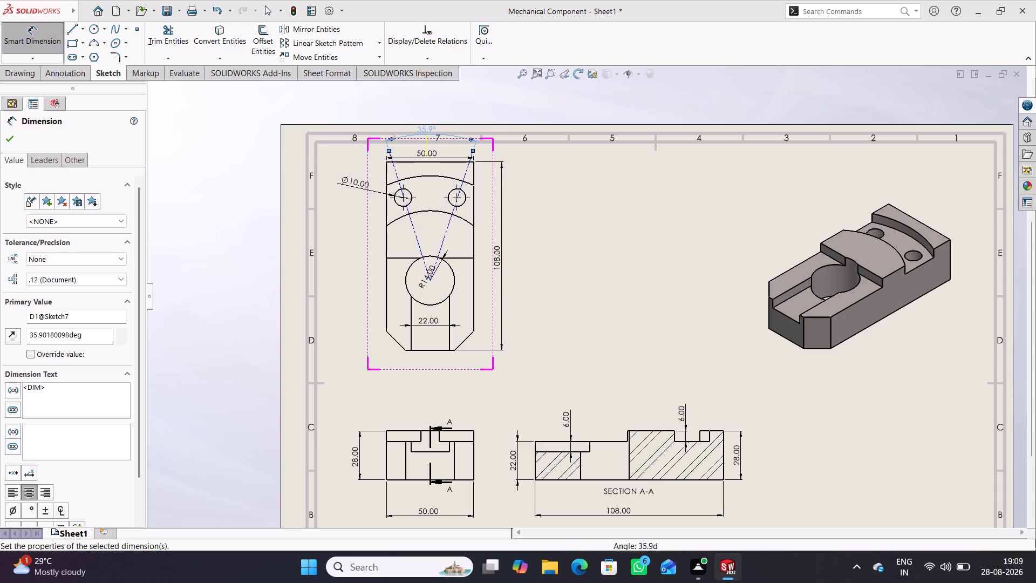
left_click(175, 207)
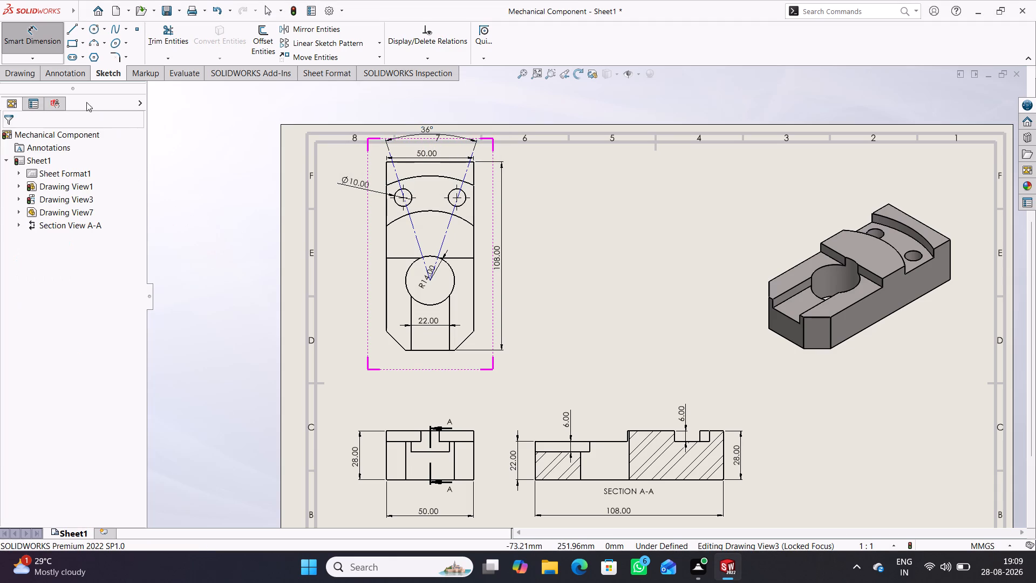
Move the top view down on the sheet, closer to the front view.
left_click(32, 44)
left_click_drag(443, 360, 444, 402)
middle_click_drag(573, 378, 565, 338)
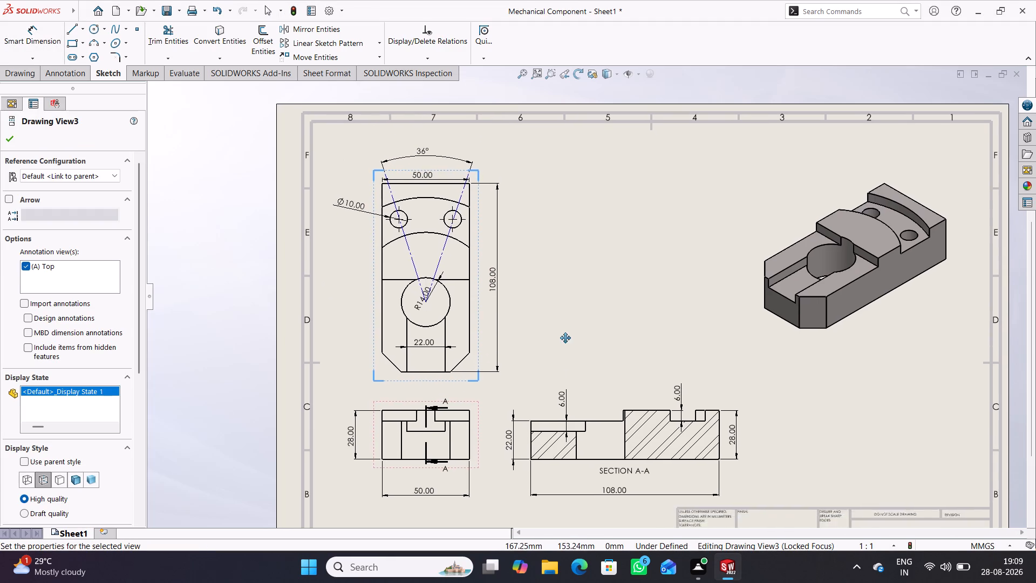
middle_click_drag(565, 338, 554, 287)
middle_click_drag(510, 268, 511, 270)
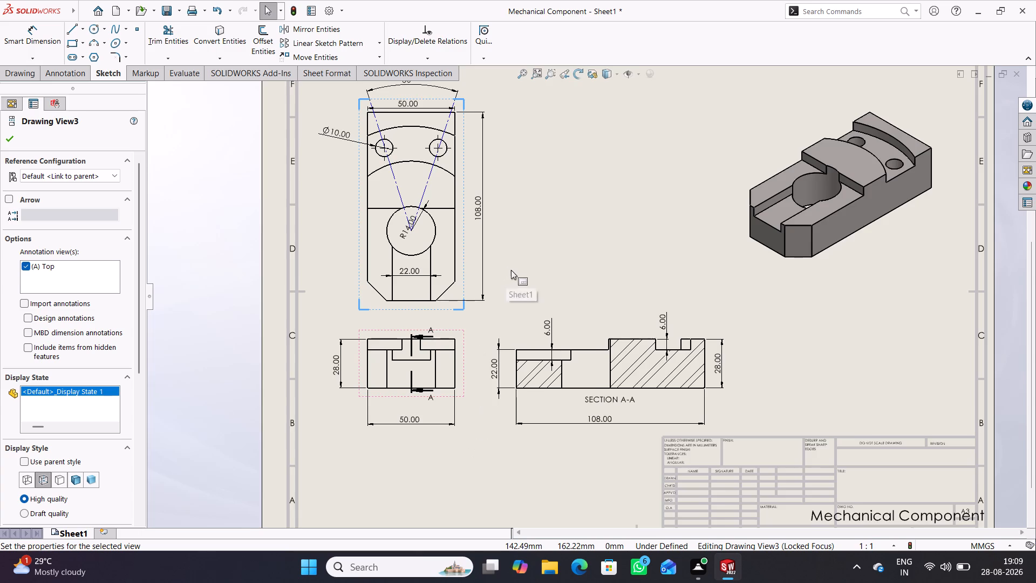
middle_click_drag(511, 270, 487, 328)
Move the 36° angle and the 50.00 width dimension farther above the top view to space them apart.
left_click_drag(385, 141, 387, 134)
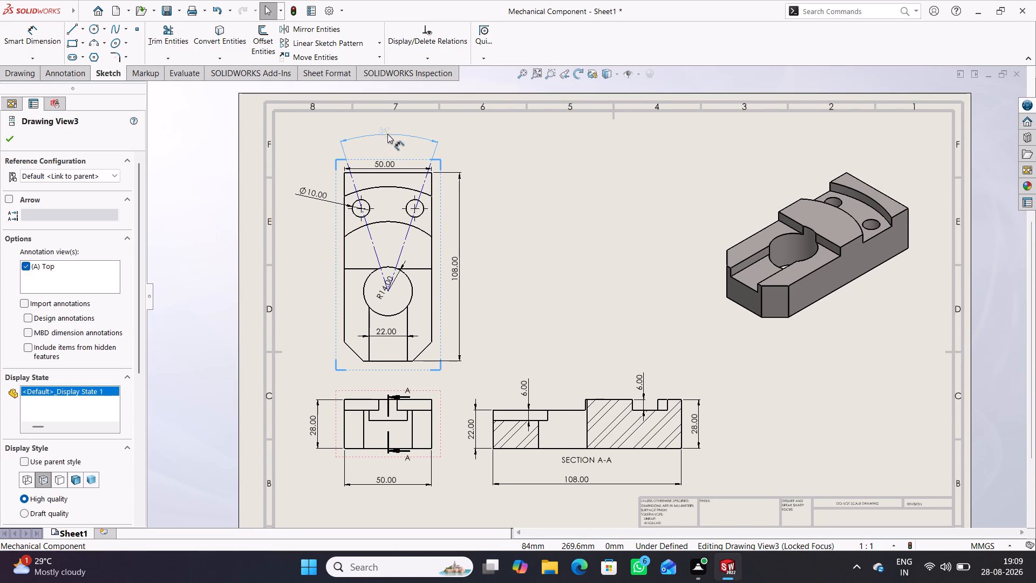
left_click_drag(387, 134, 388, 131)
left_click(509, 200)
left_click_drag(387, 167, 390, 152)
left_click(499, 204)
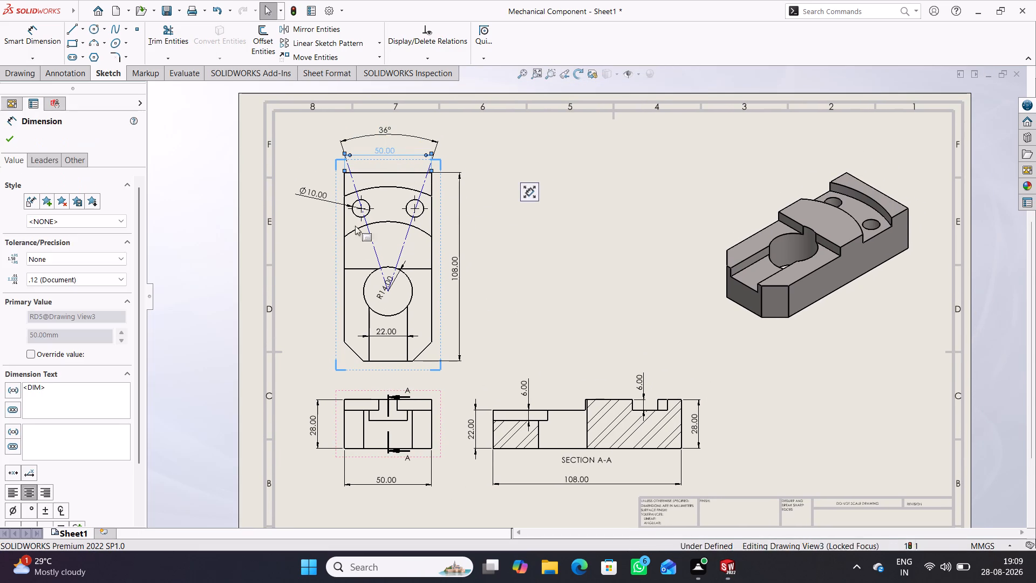
Sketch a vertical centerline 68 mm long from the large round pocket's centre to the top view's upper edge.
left_click(26, 37)
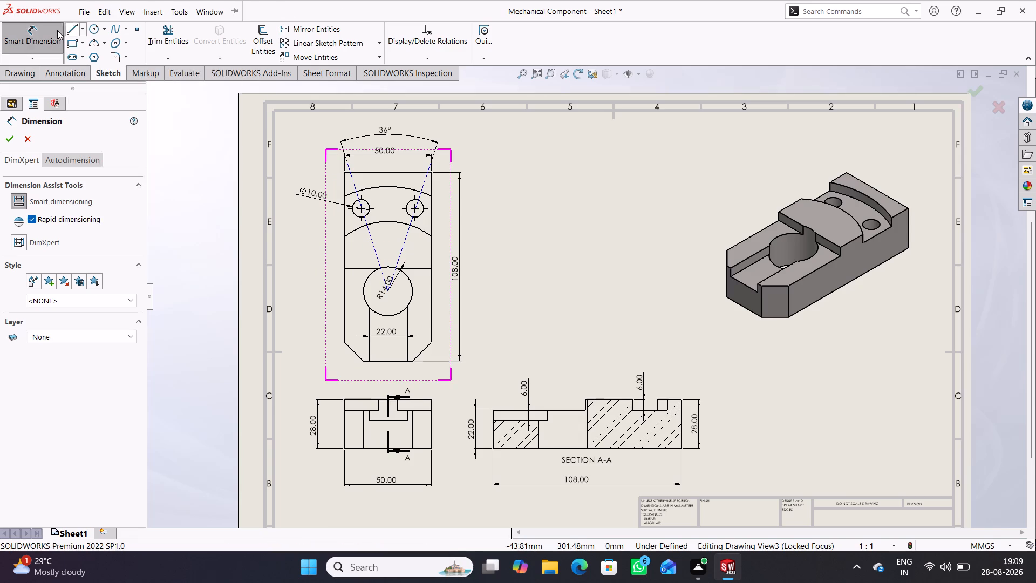
left_click(83, 31)
left_click(87, 58)
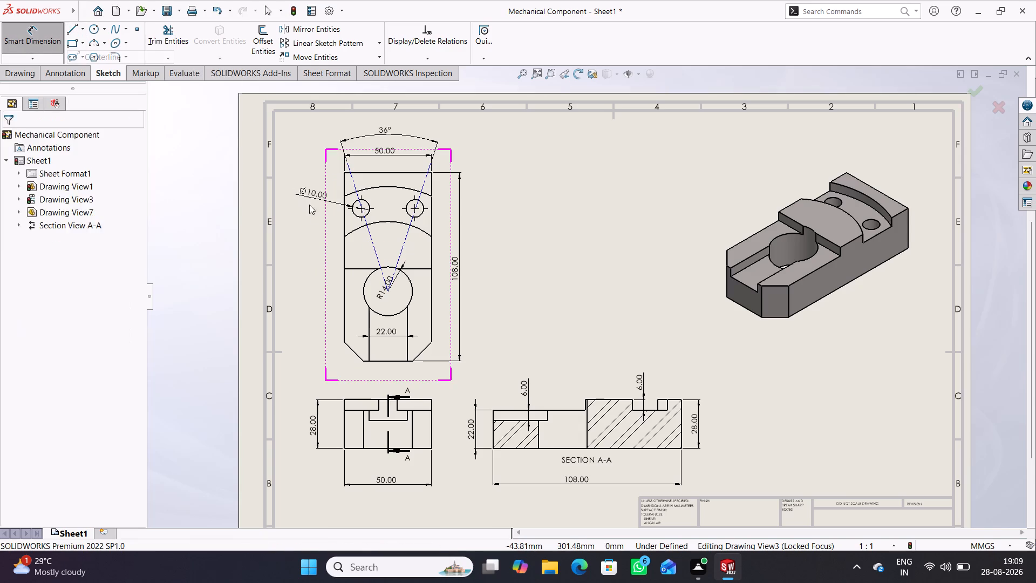
left_click(389, 293)
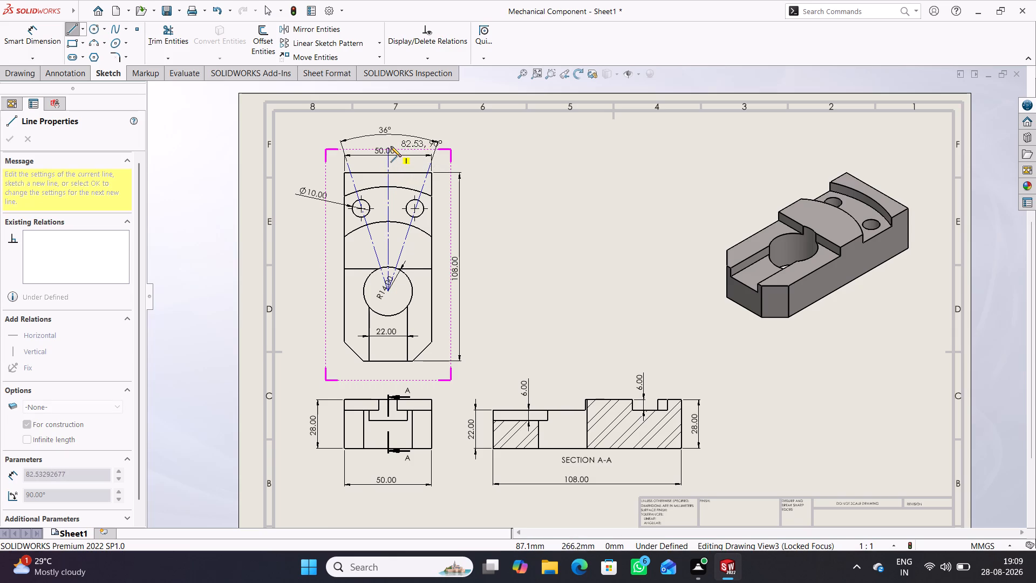
left_click(390, 173)
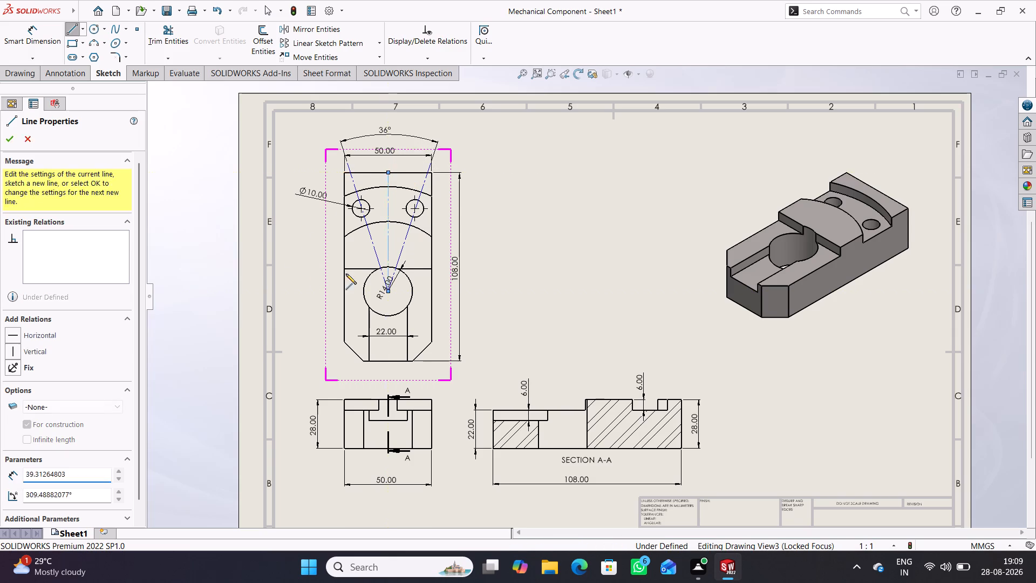
right_click(199, 154)
left_click(220, 160)
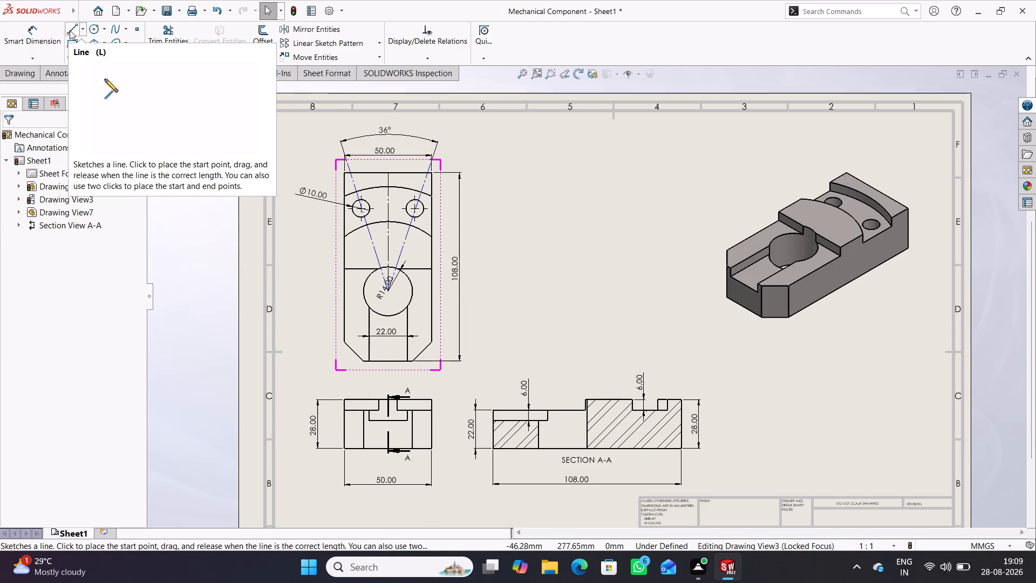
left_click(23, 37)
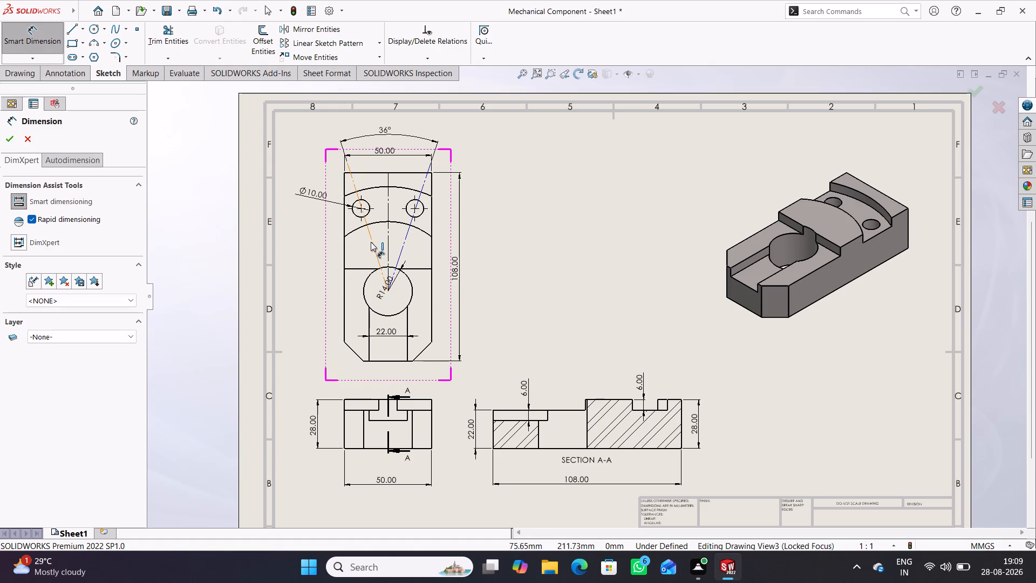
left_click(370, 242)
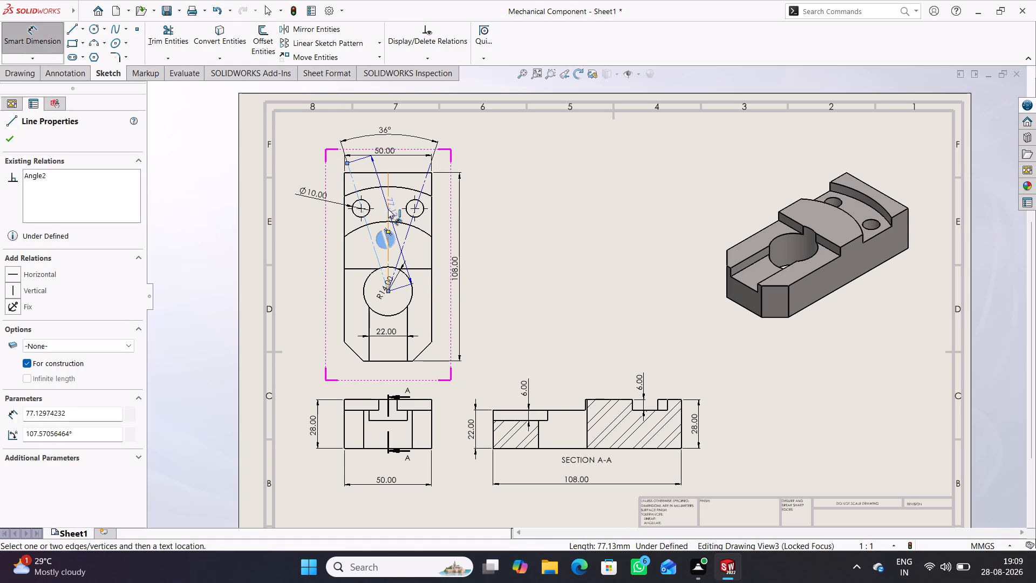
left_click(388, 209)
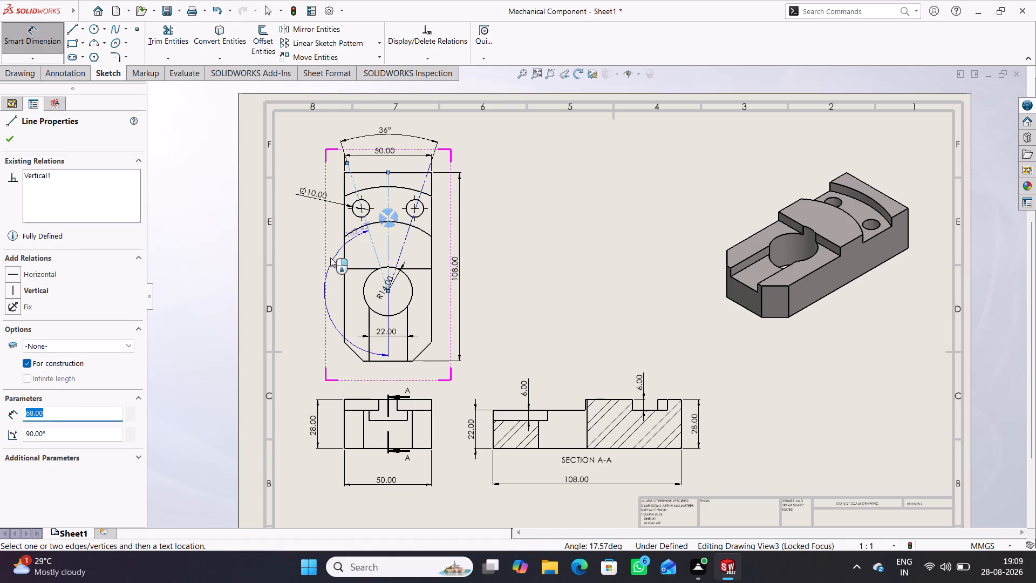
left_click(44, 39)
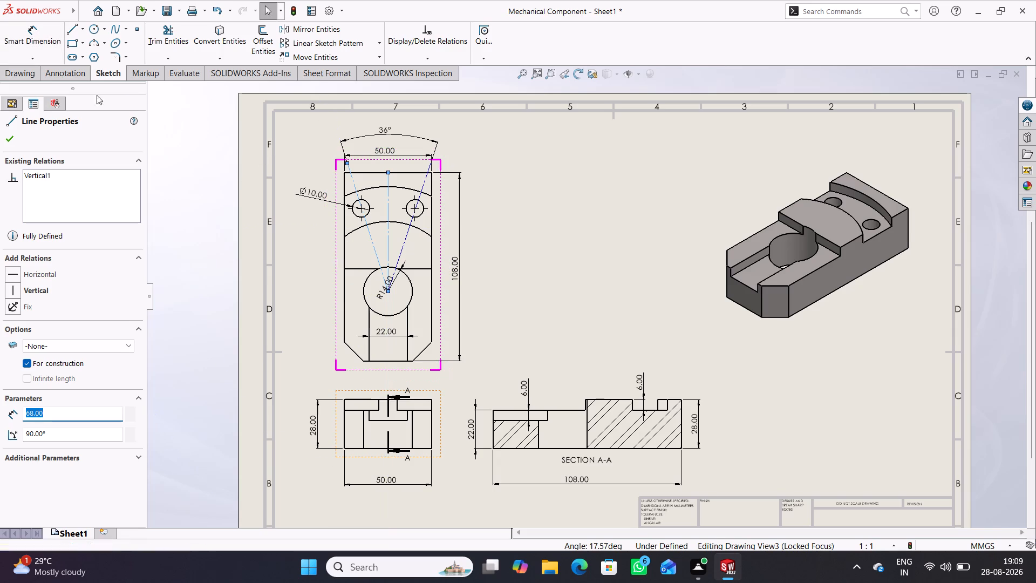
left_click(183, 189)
Dimension the angle between the left slanted centerline and the vertical centerline as 18°, placing it between the inner arc and the large pocket.
left_click(46, 38)
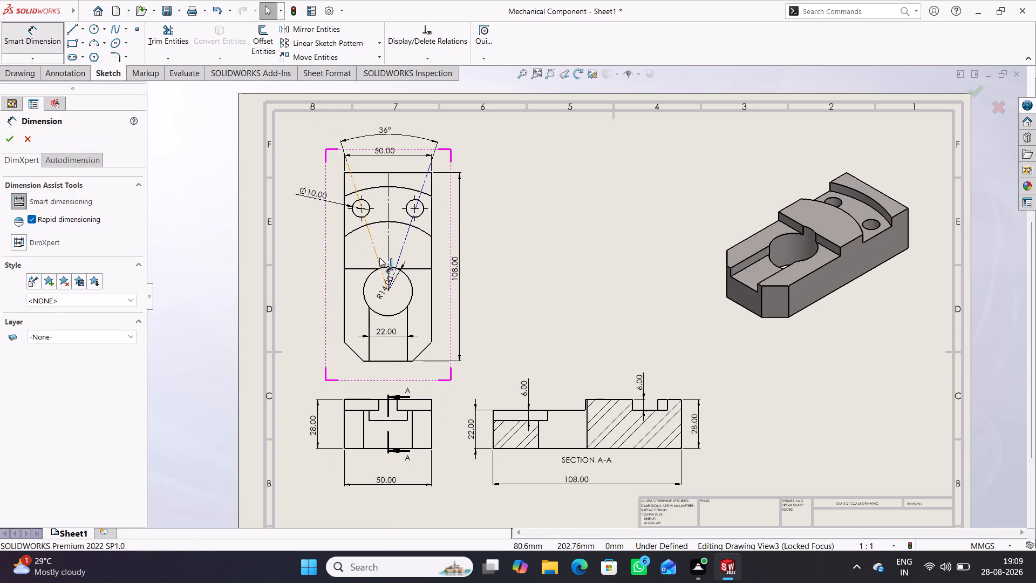
left_click(388, 245)
left_click(371, 246)
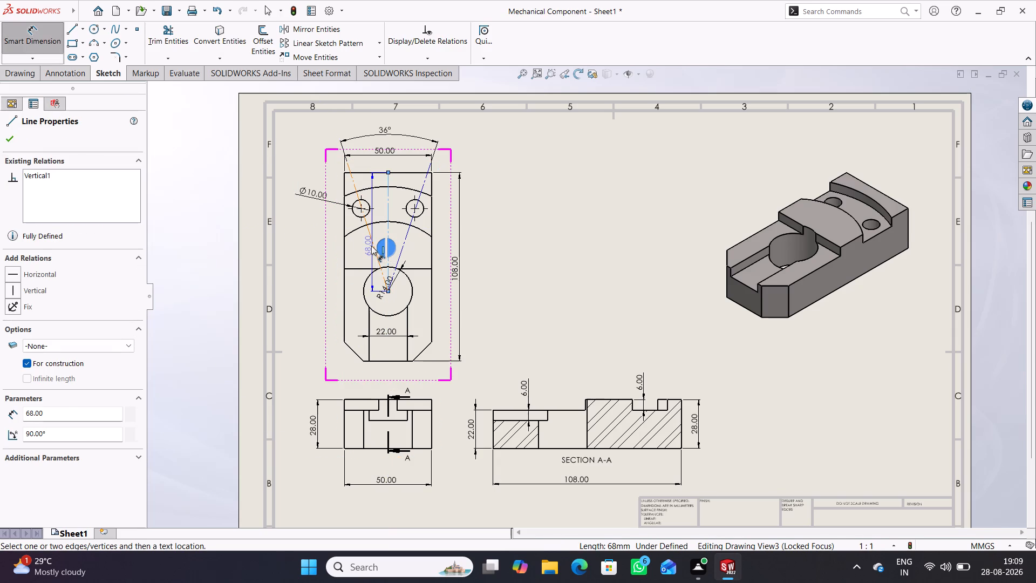
left_click(371, 184)
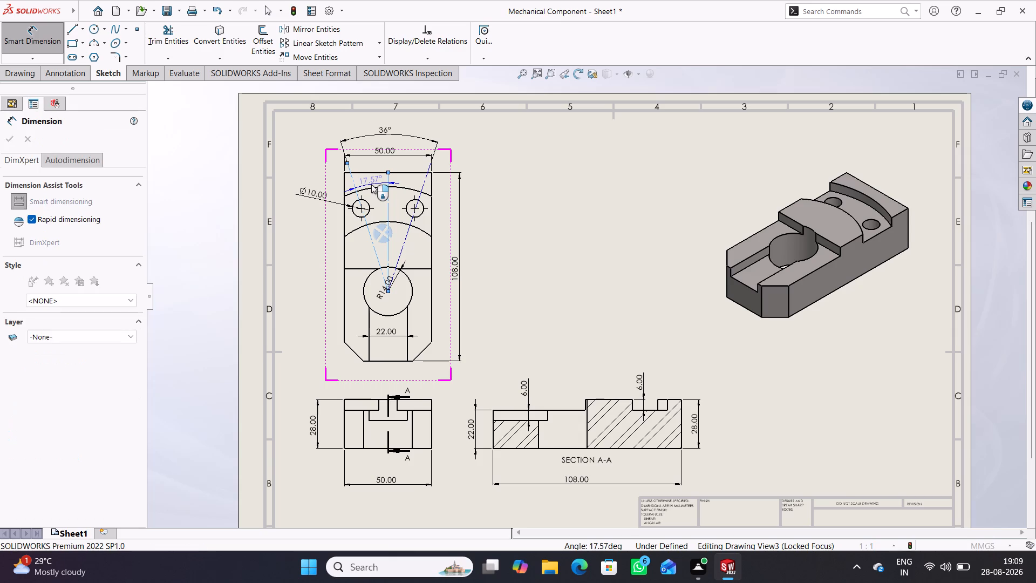
type("18")
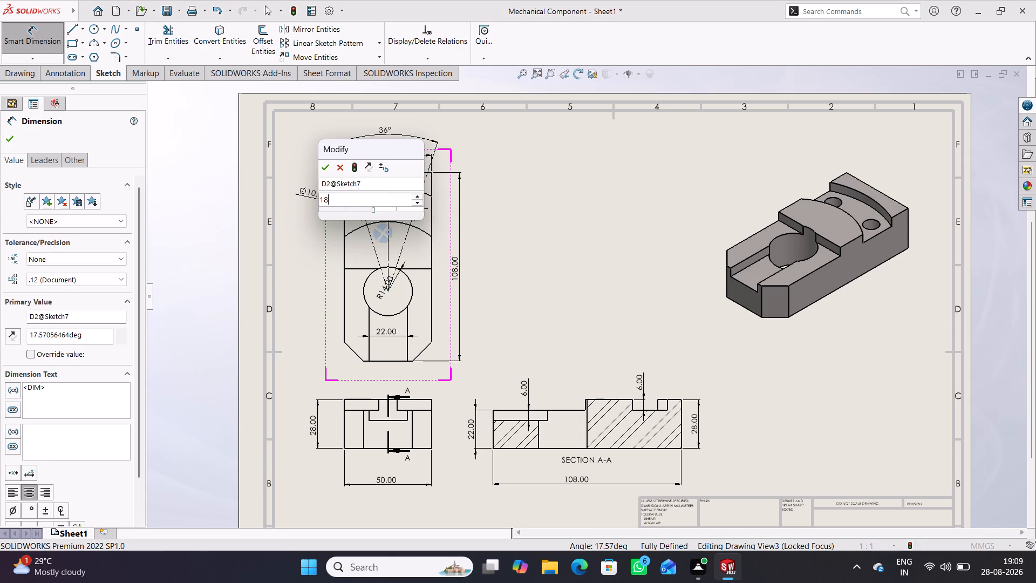
key("Return")
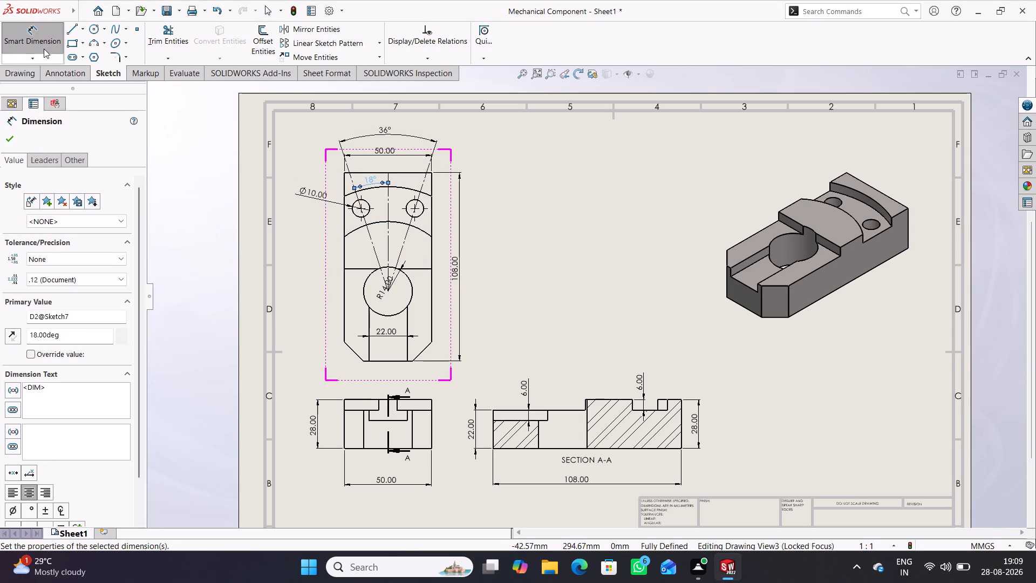
left_click(197, 192)
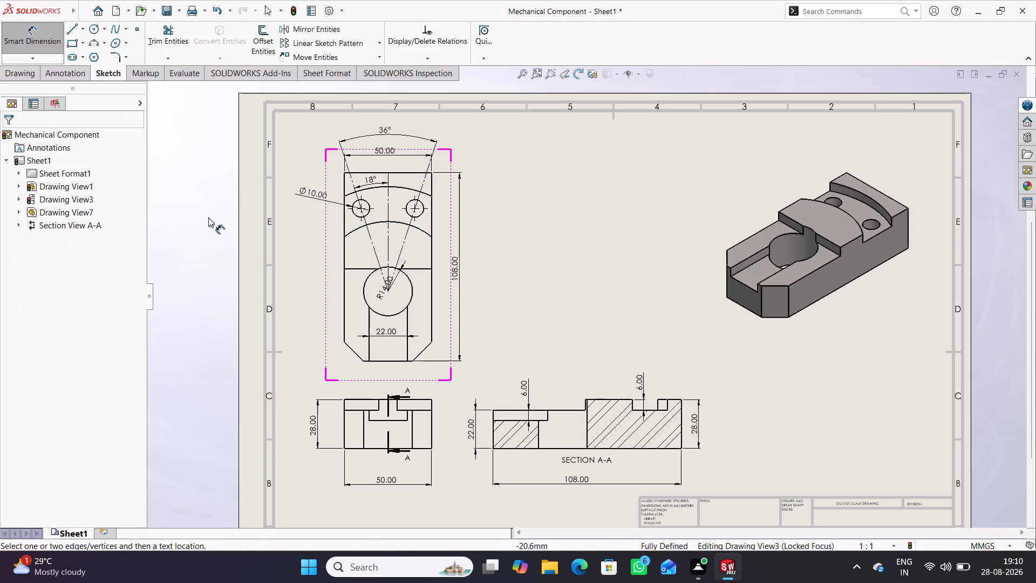
left_click_drag(372, 182, 380, 221)
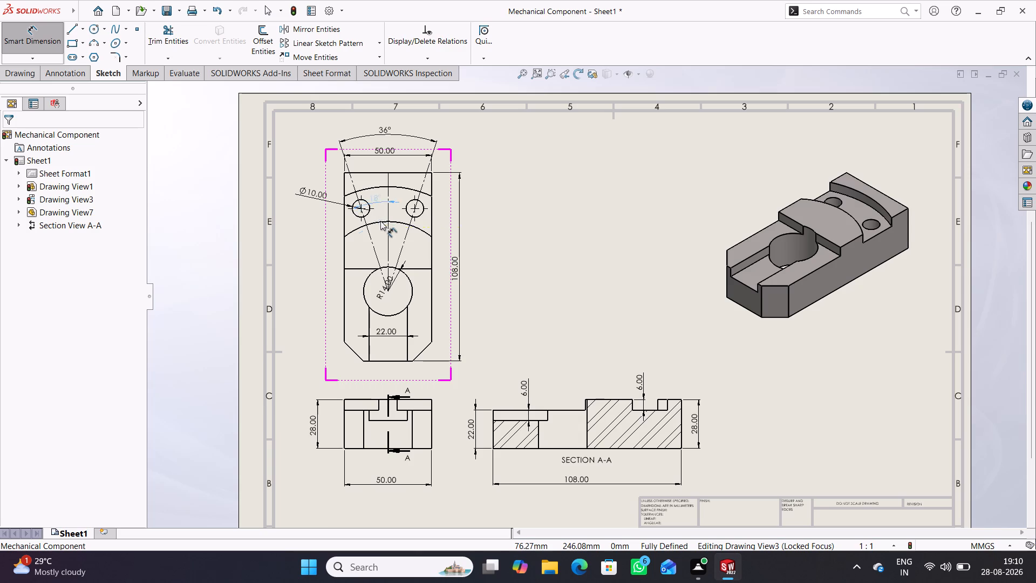
left_click_drag(380, 221, 379, 238)
left_click(291, 224)
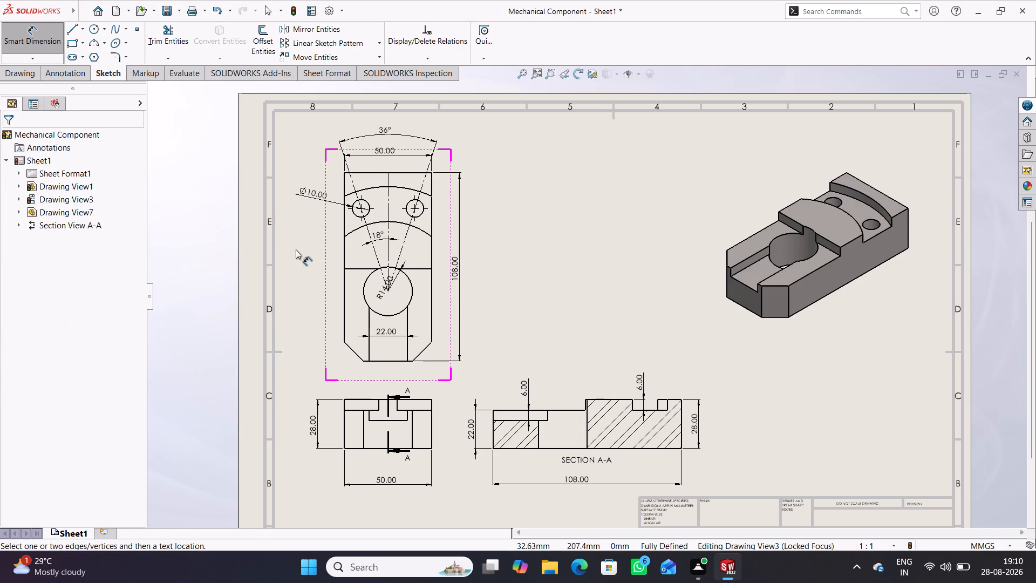
Dimension the radii of the outer and inner arcs, placing both values outside the top view's upper right side.
left_click(401, 187)
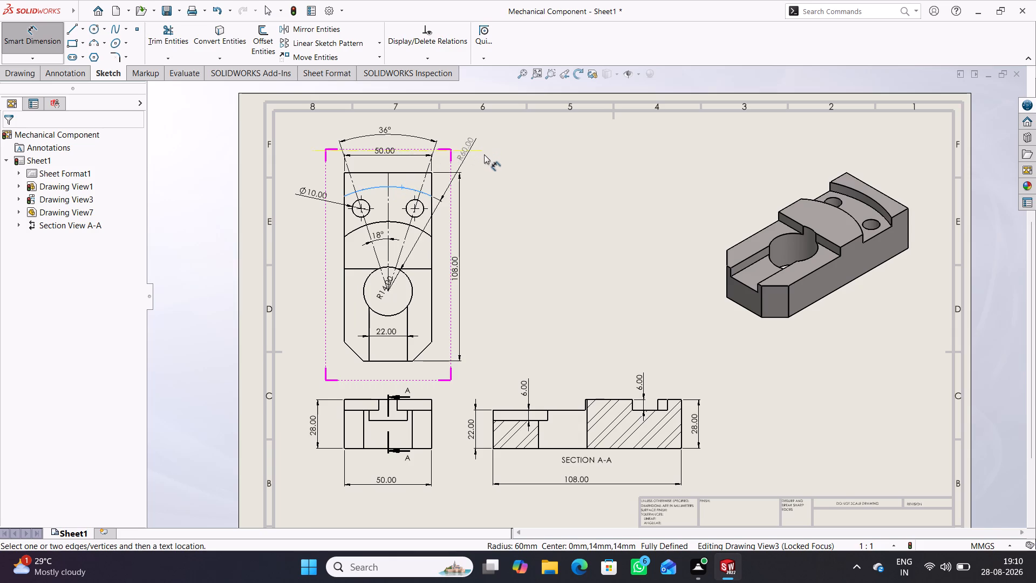
left_click(488, 164)
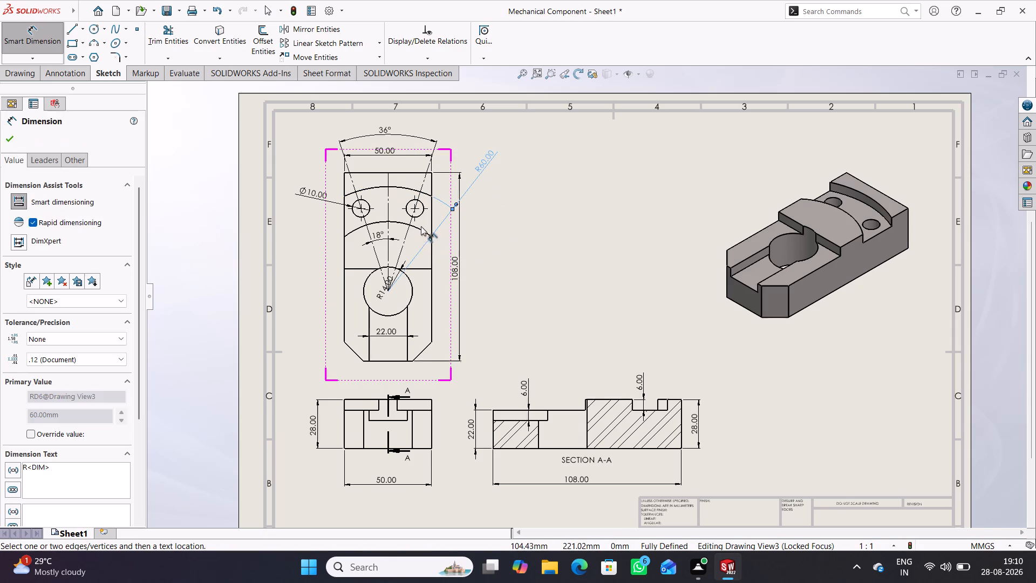
left_click(420, 229)
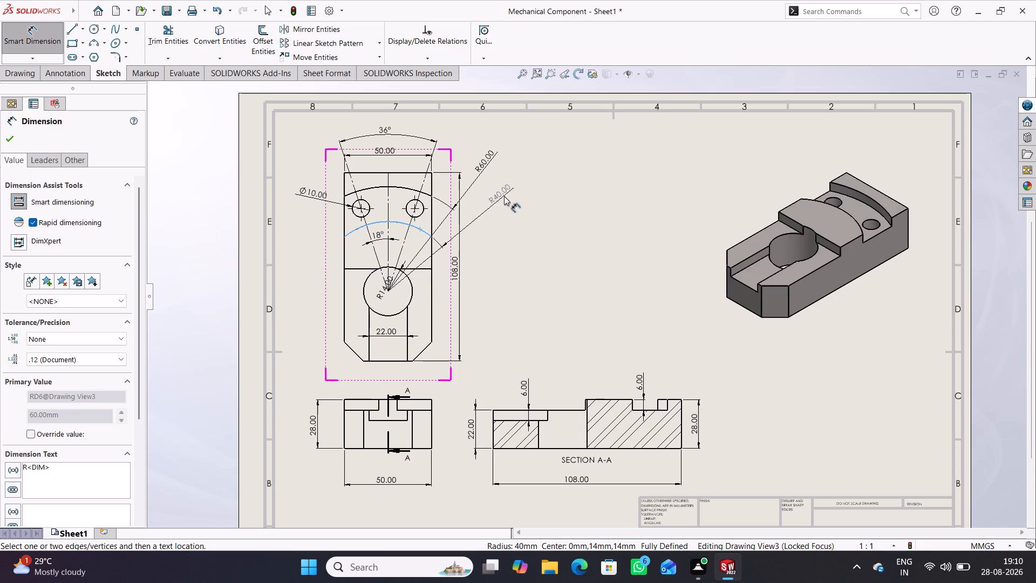
left_click(514, 195)
left_click(511, 270)
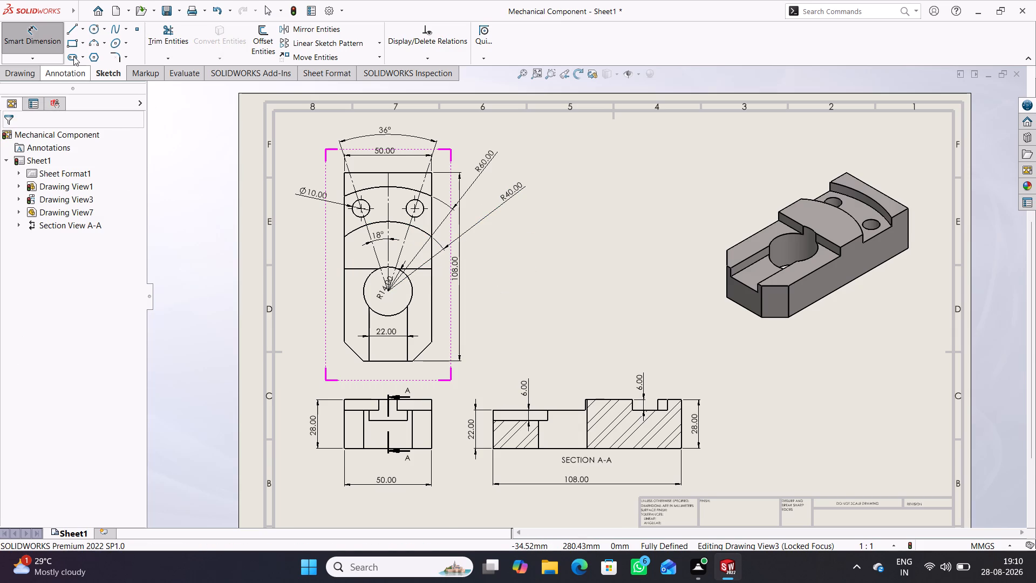
Sketch a 180° centerpoint arc of about 48 mm radius around the large round pocket's centre, arching over the top view's upper half.
left_click(100, 43)
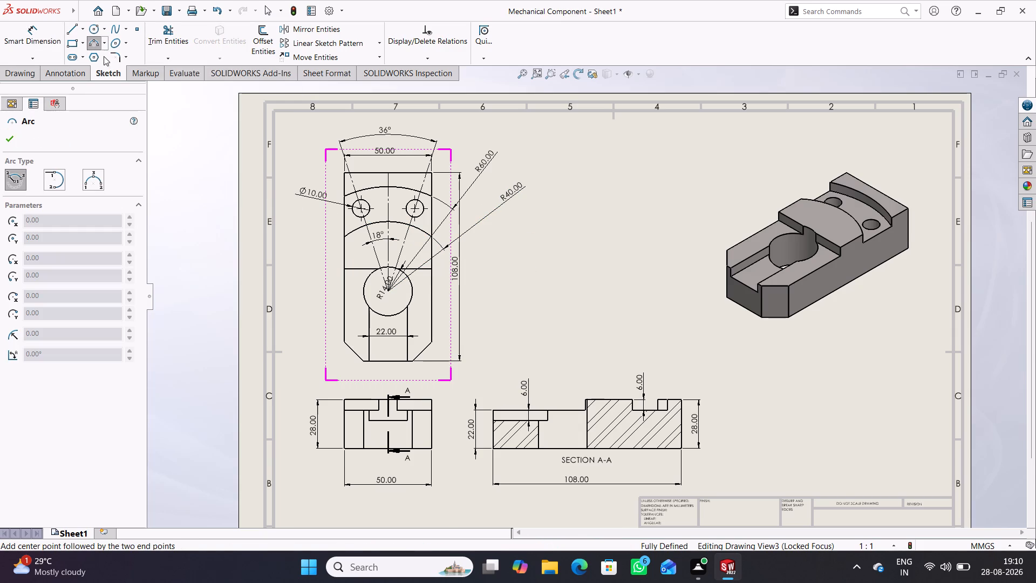
left_click(105, 43)
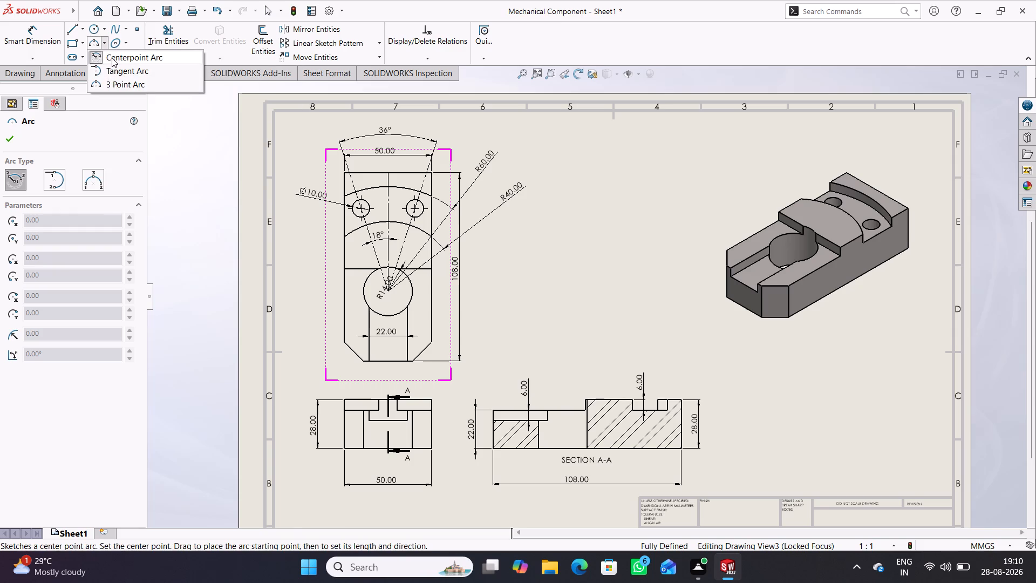
left_click(112, 57)
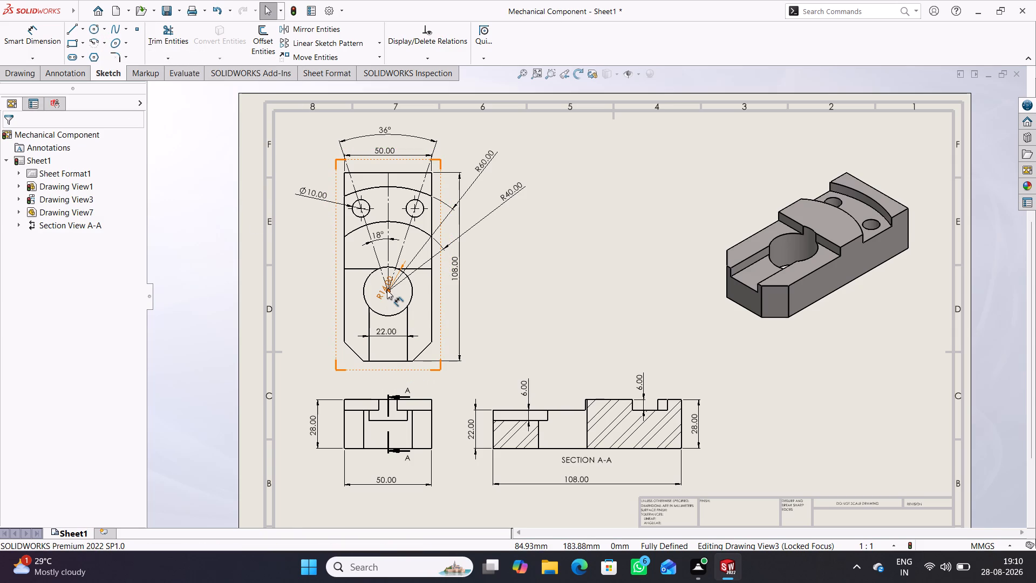
left_click(387, 290)
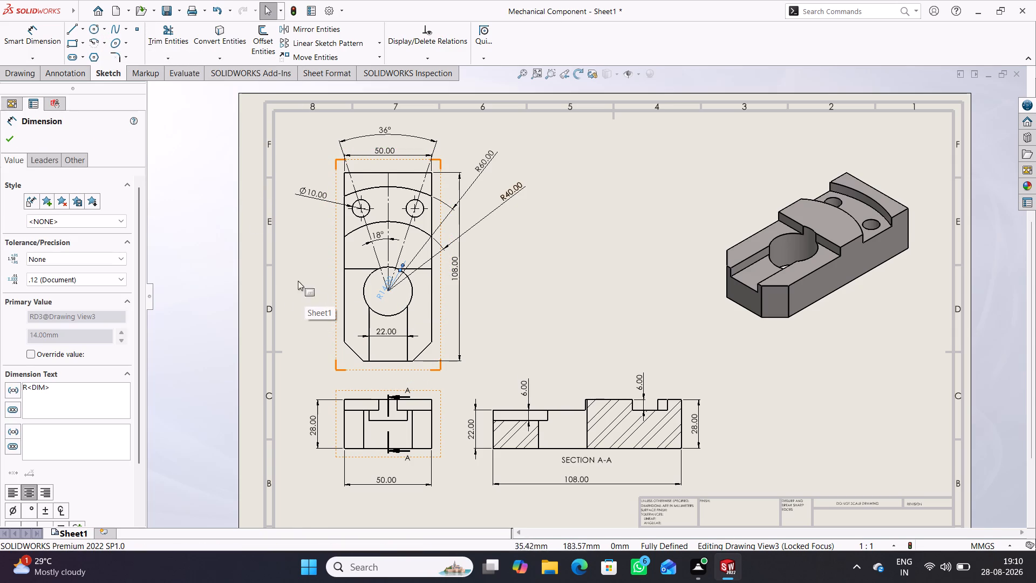
left_click(93, 44)
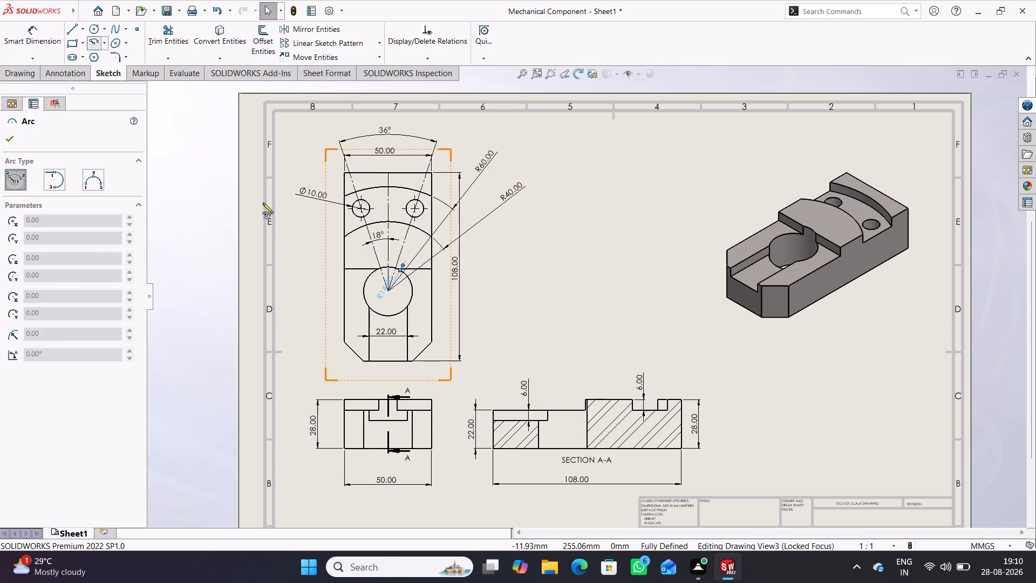
left_click(387, 290)
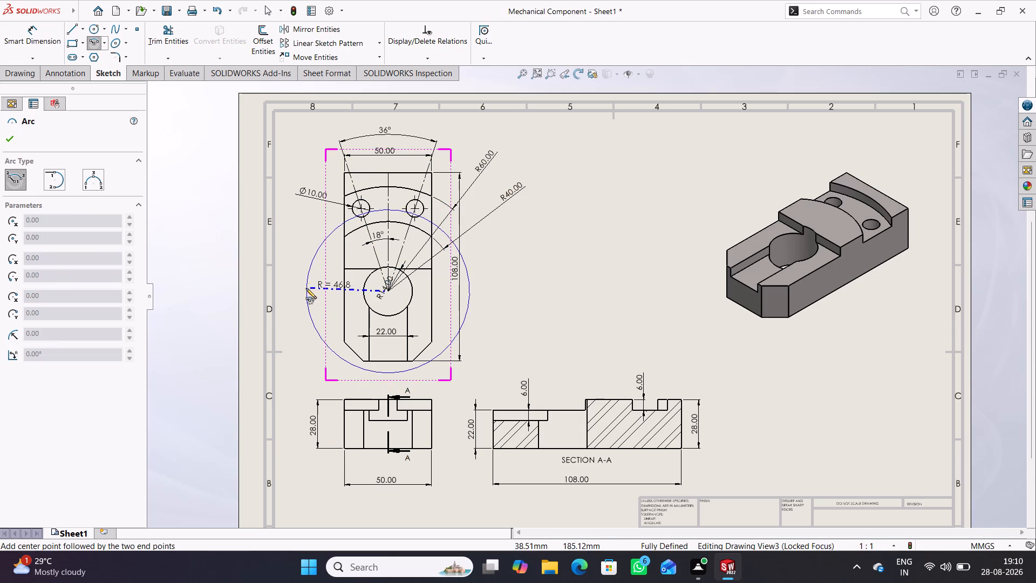
left_click(305, 294)
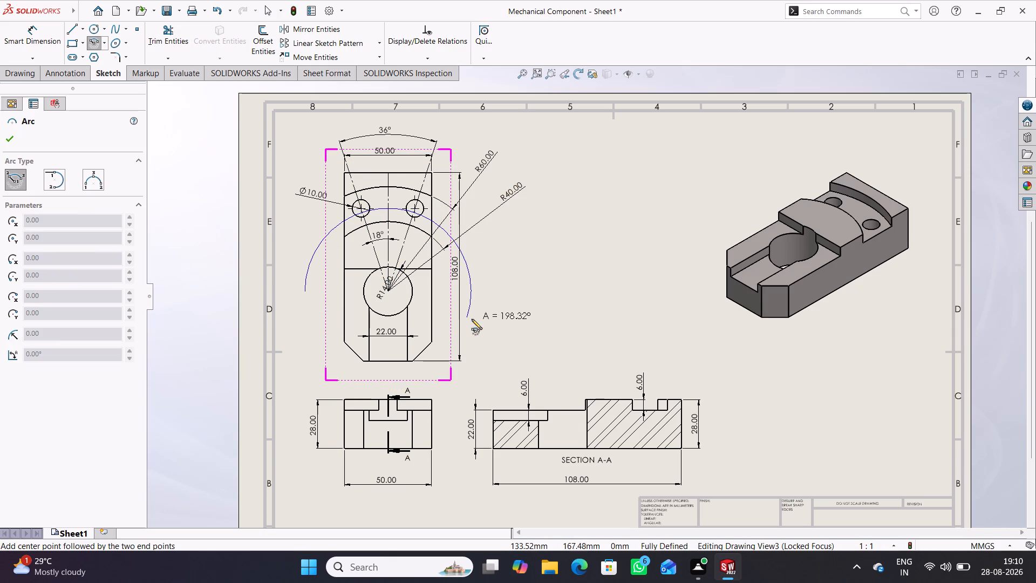
left_click(476, 290)
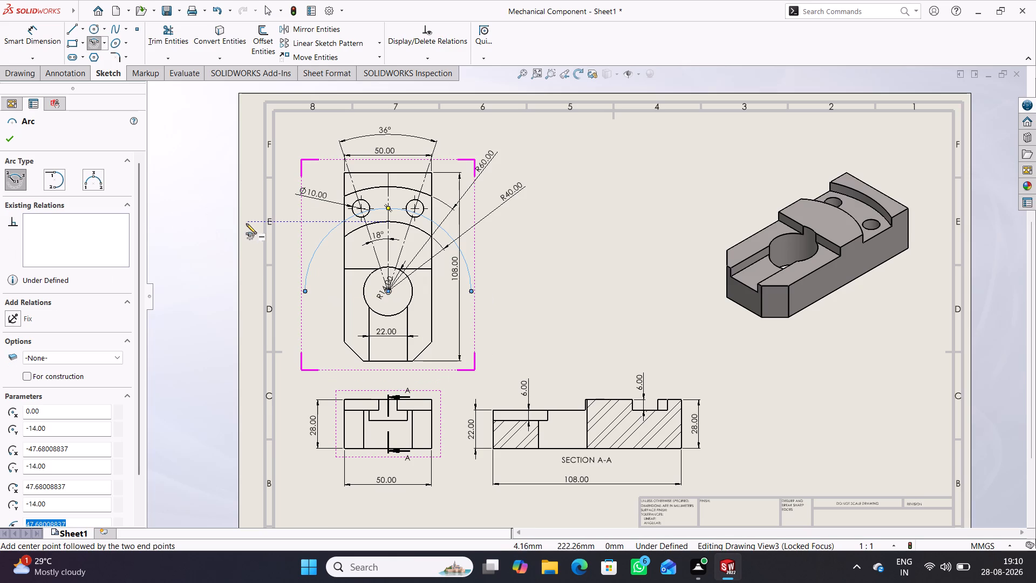
left_click(95, 44)
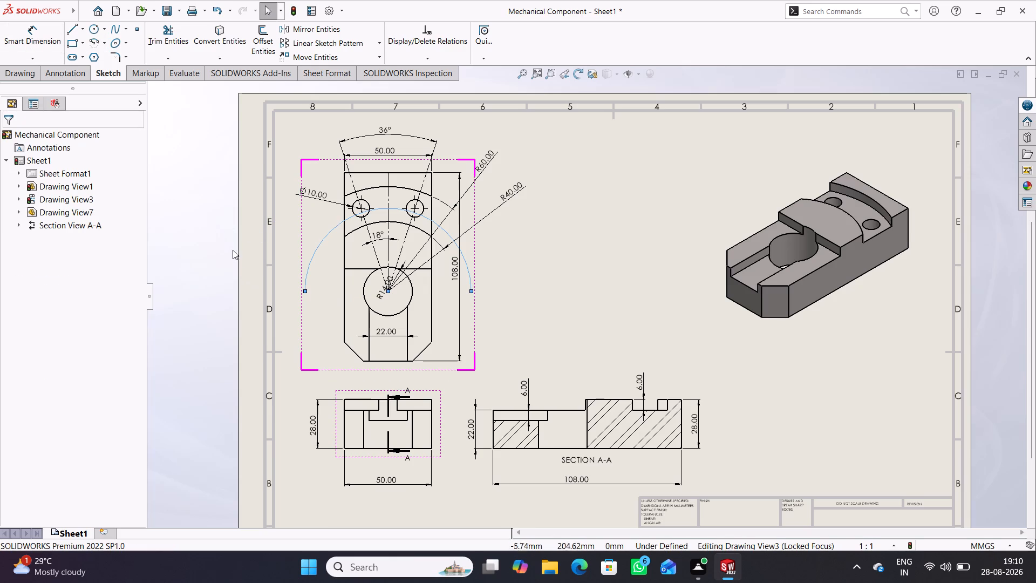
left_click(174, 226)
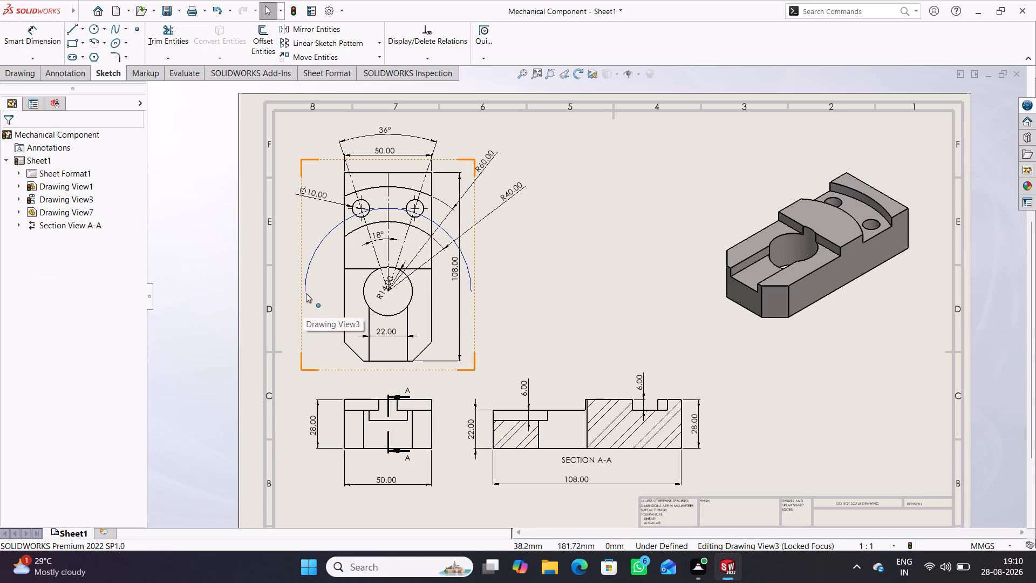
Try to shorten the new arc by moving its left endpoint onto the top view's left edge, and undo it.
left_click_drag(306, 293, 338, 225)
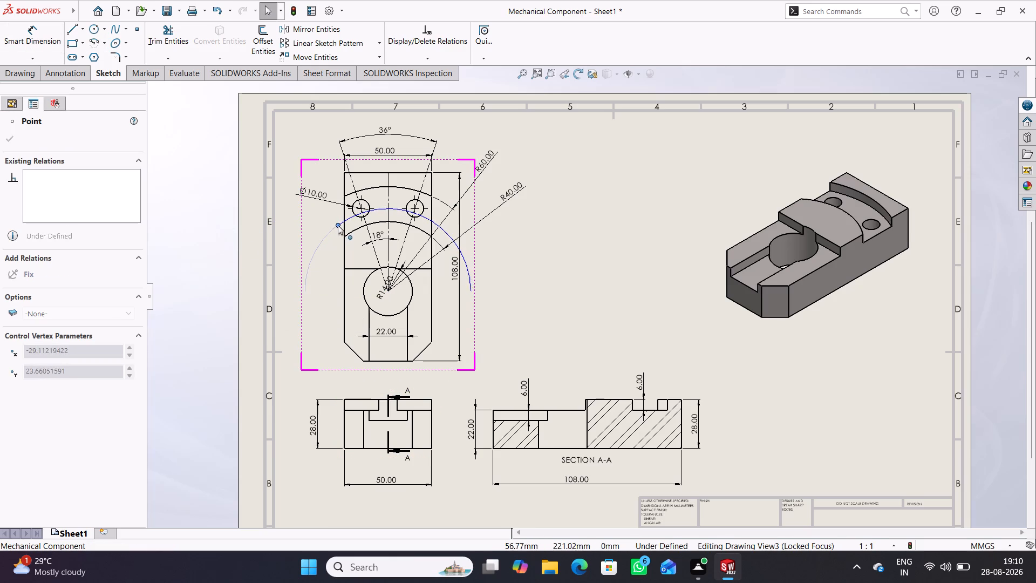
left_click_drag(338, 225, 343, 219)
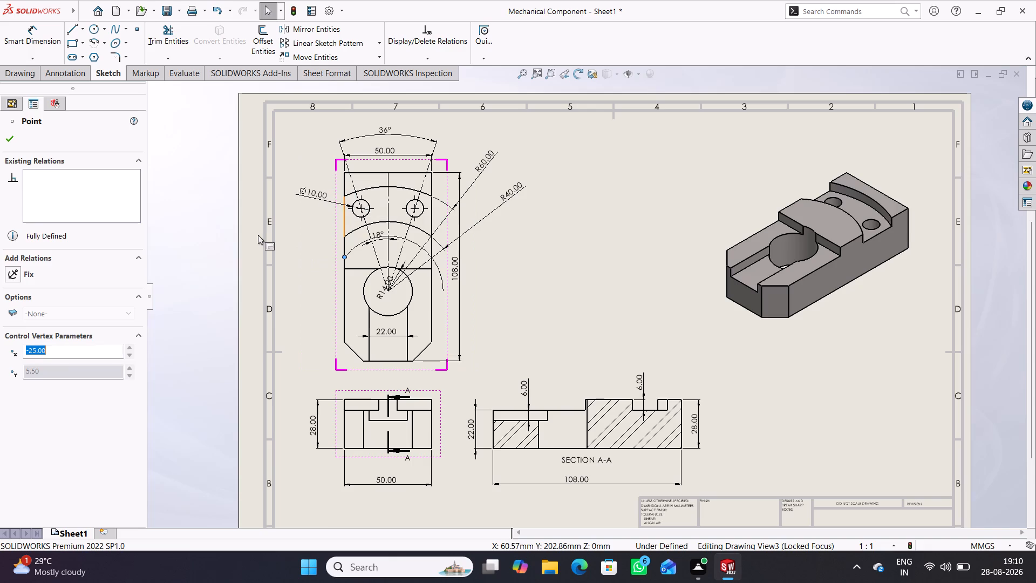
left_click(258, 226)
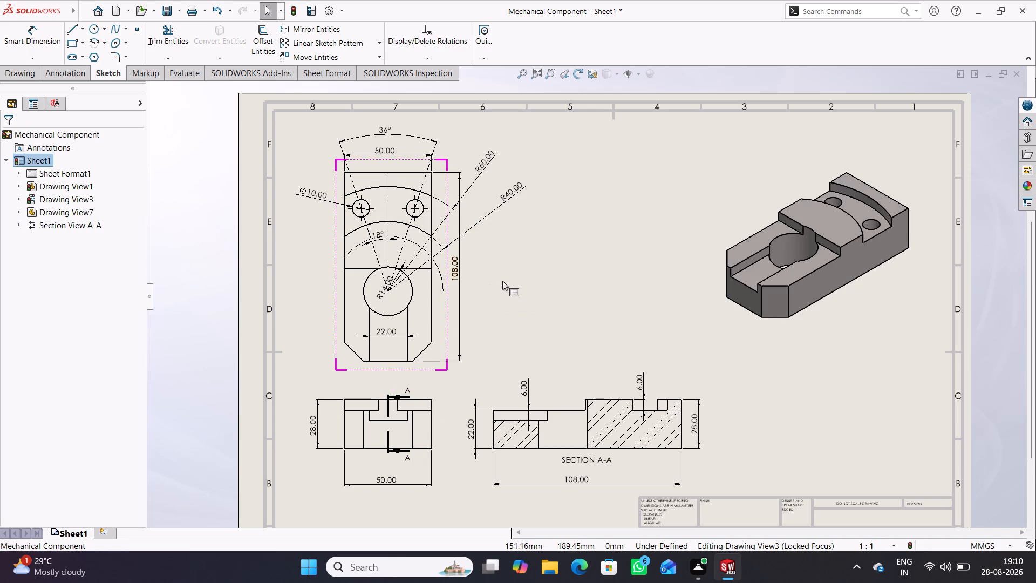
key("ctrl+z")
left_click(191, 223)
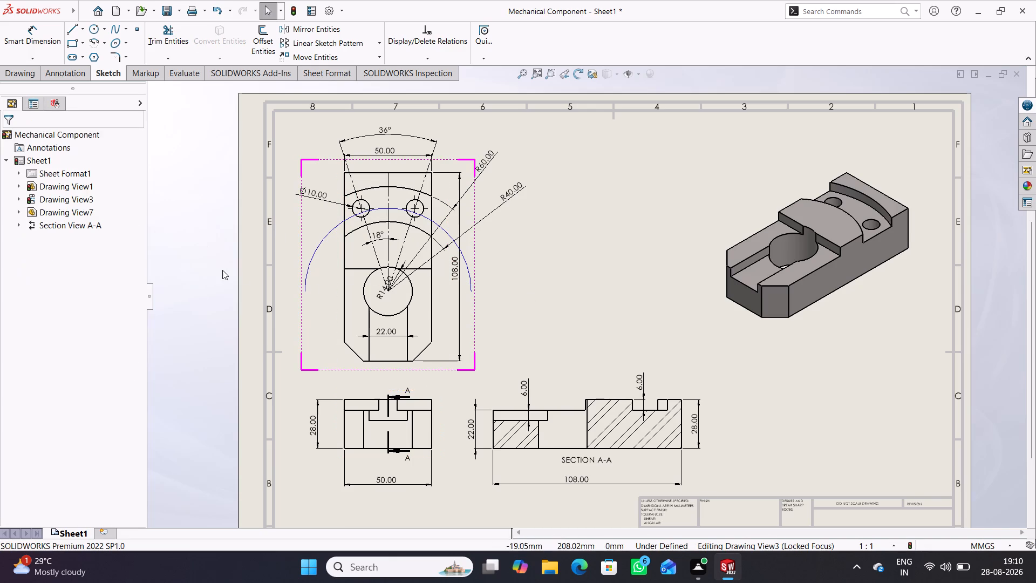
Dimension the new arc's radius as 50 mm, placing the value between the R60.00 and R40.00 dimensions.
right_click_drag(196, 354, 185, 222)
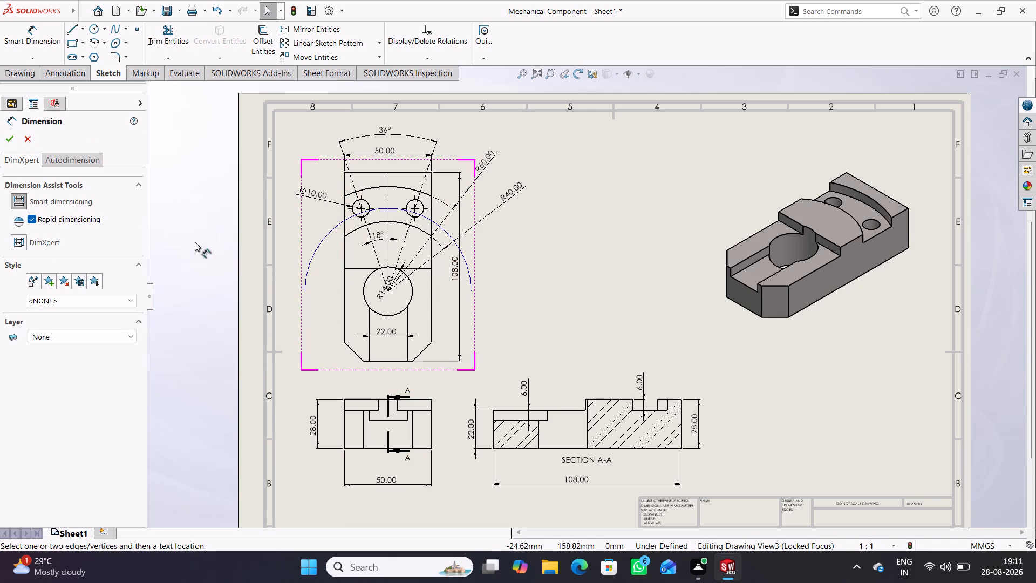
left_click(449, 236)
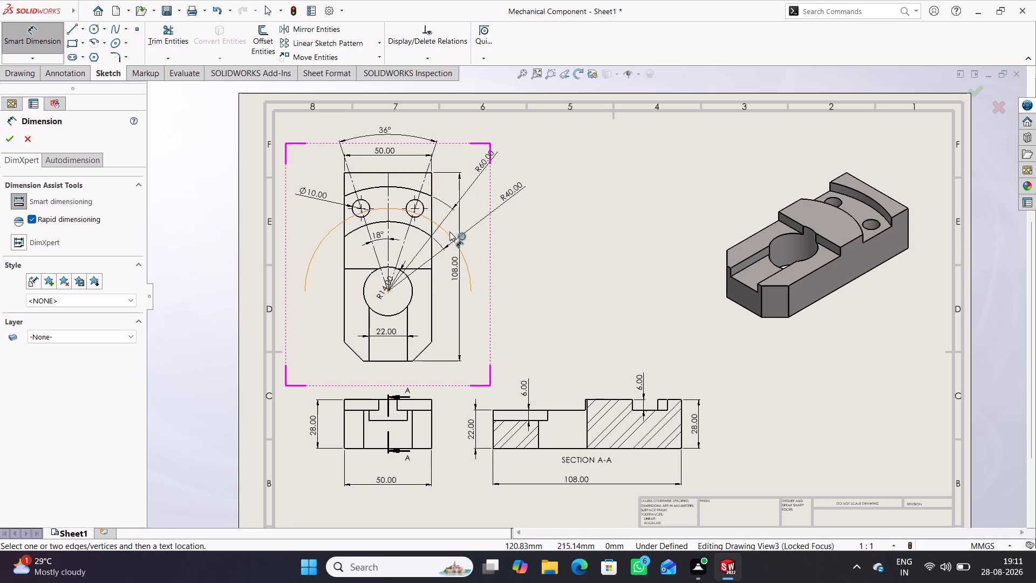
left_click(510, 172)
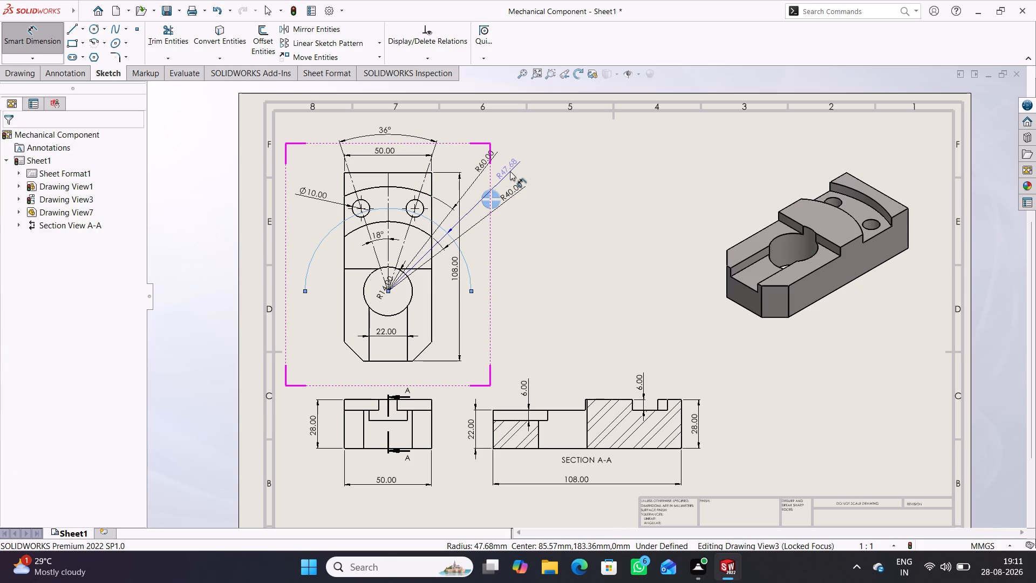
type("50")
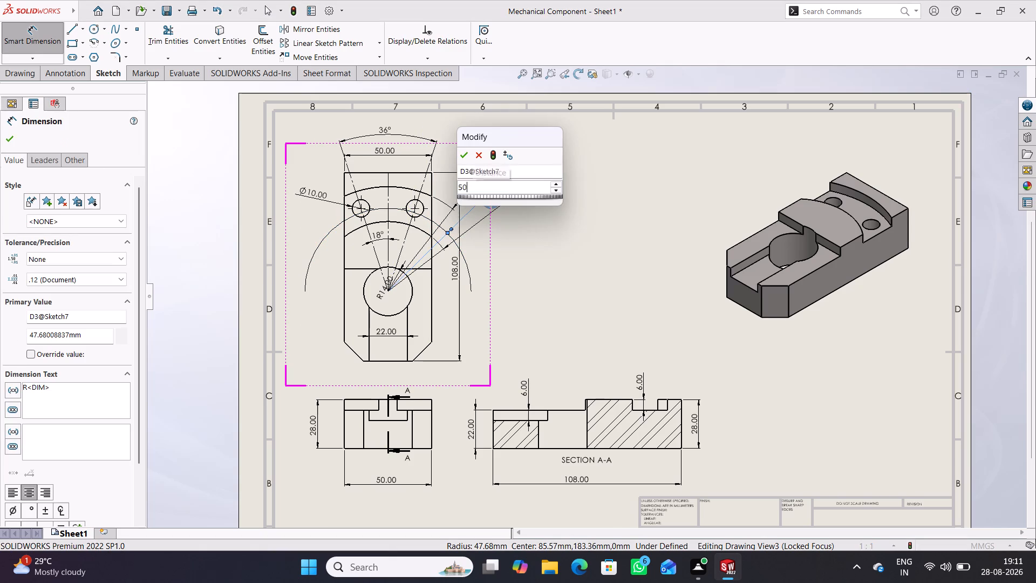
key("Return")
left_click(190, 207)
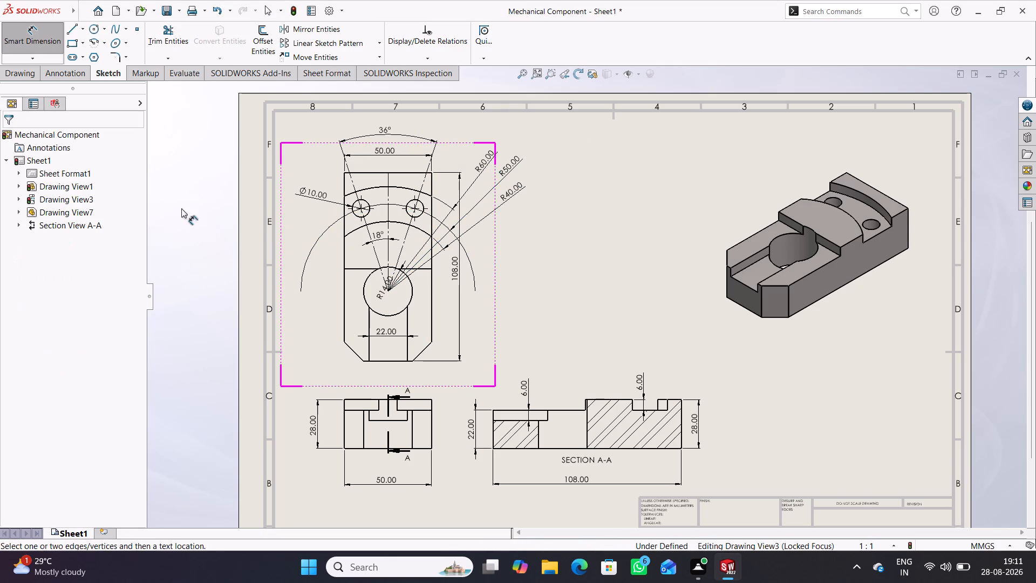
left_click(32, 25)
left_click(210, 212)
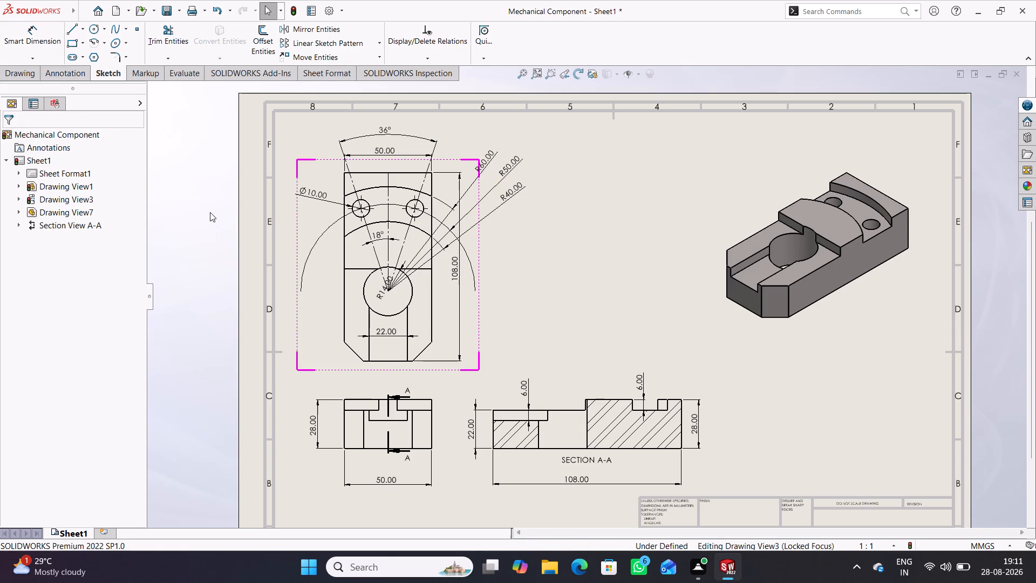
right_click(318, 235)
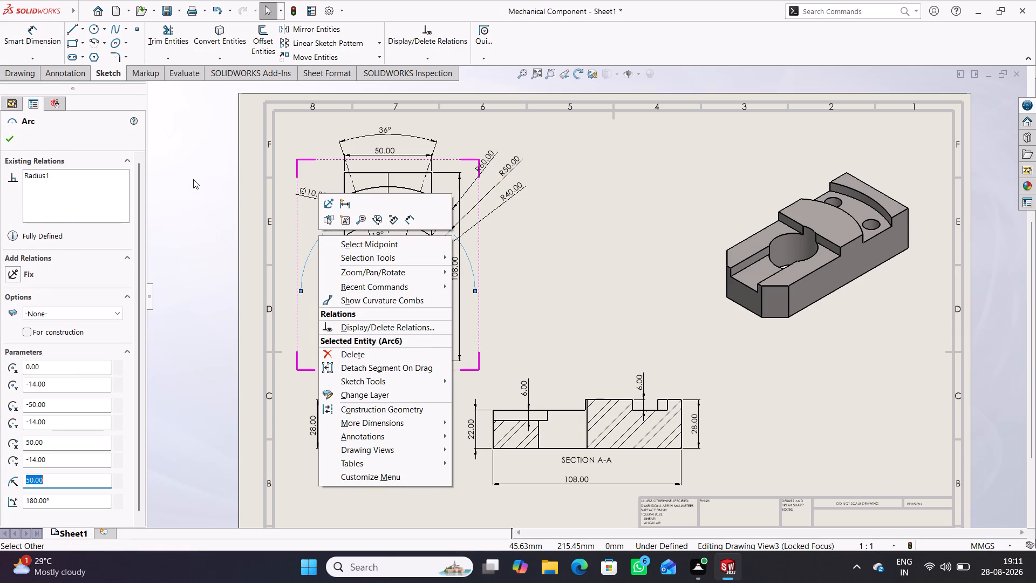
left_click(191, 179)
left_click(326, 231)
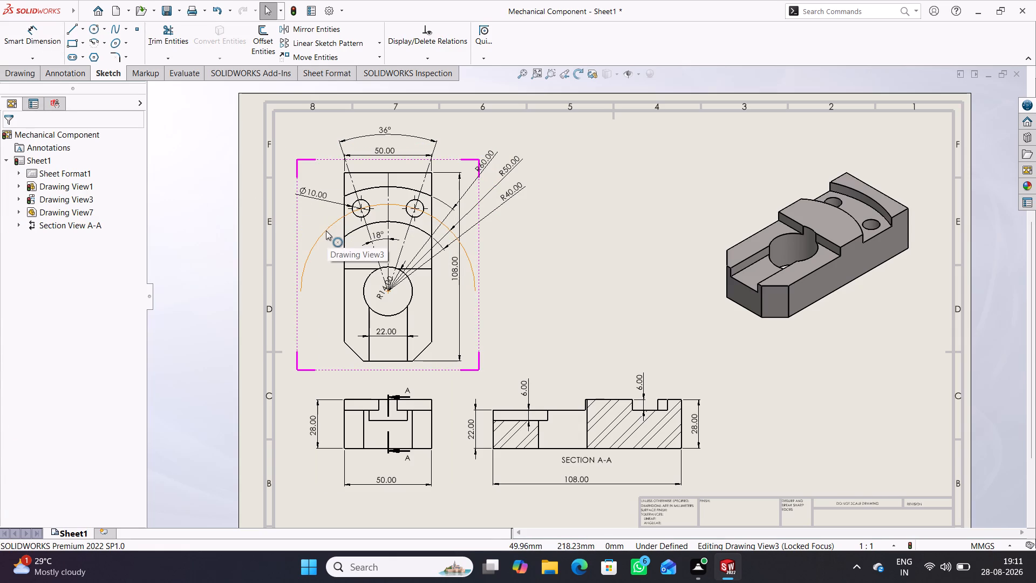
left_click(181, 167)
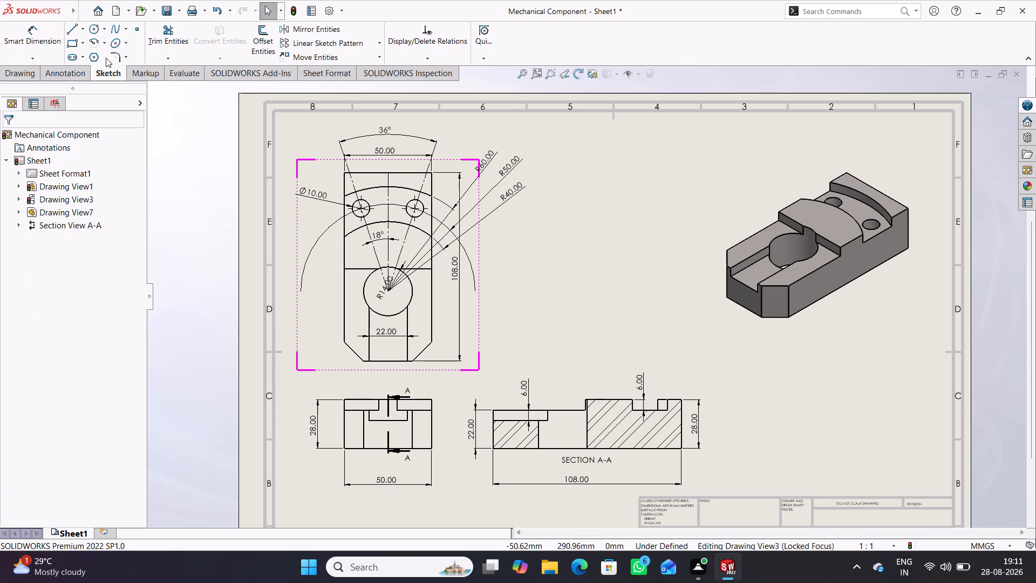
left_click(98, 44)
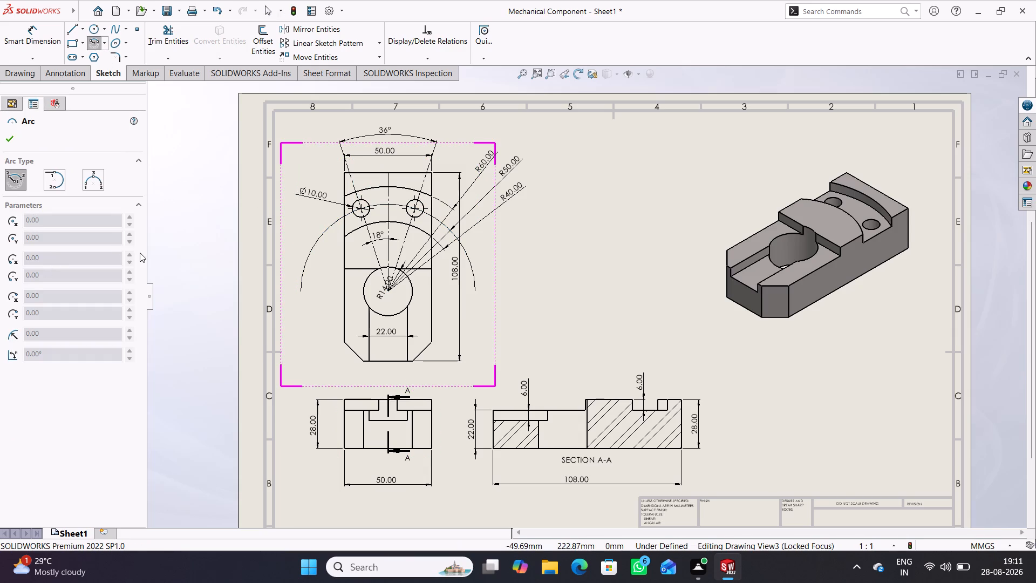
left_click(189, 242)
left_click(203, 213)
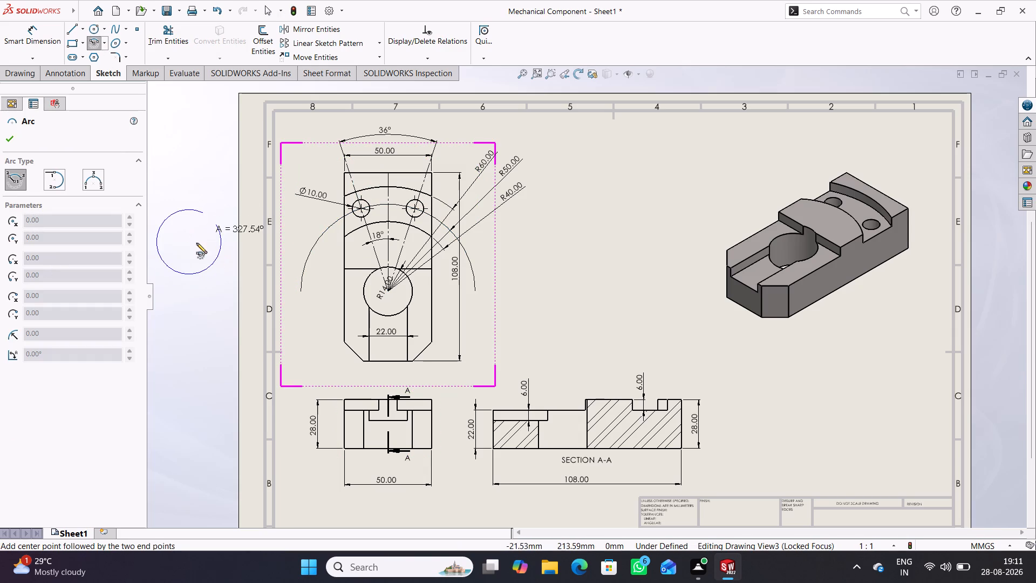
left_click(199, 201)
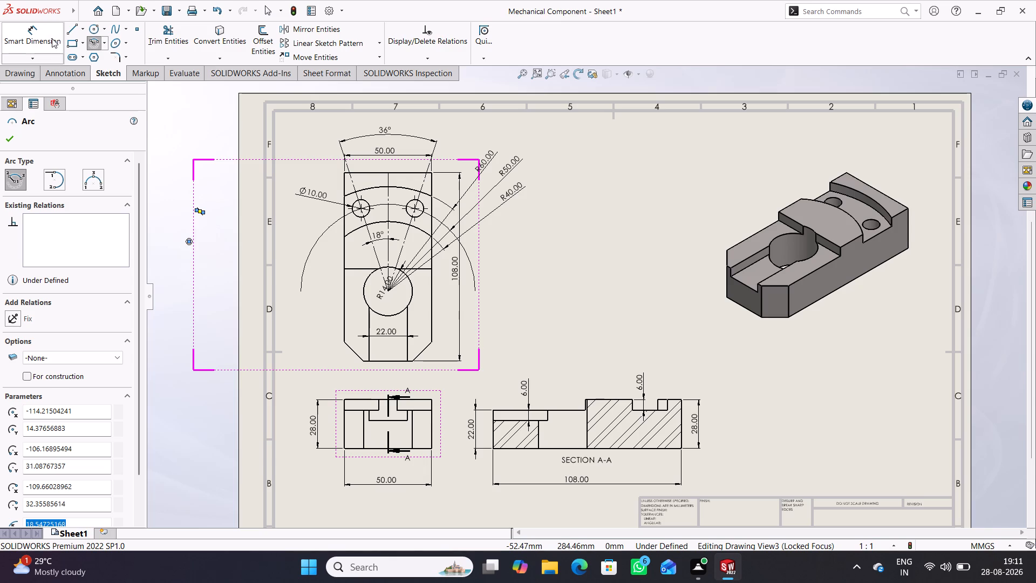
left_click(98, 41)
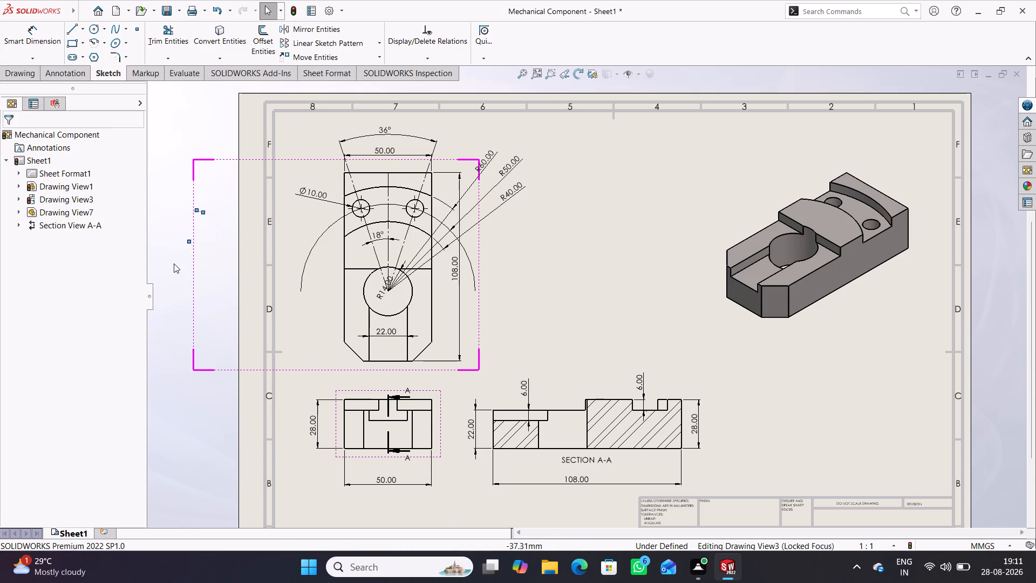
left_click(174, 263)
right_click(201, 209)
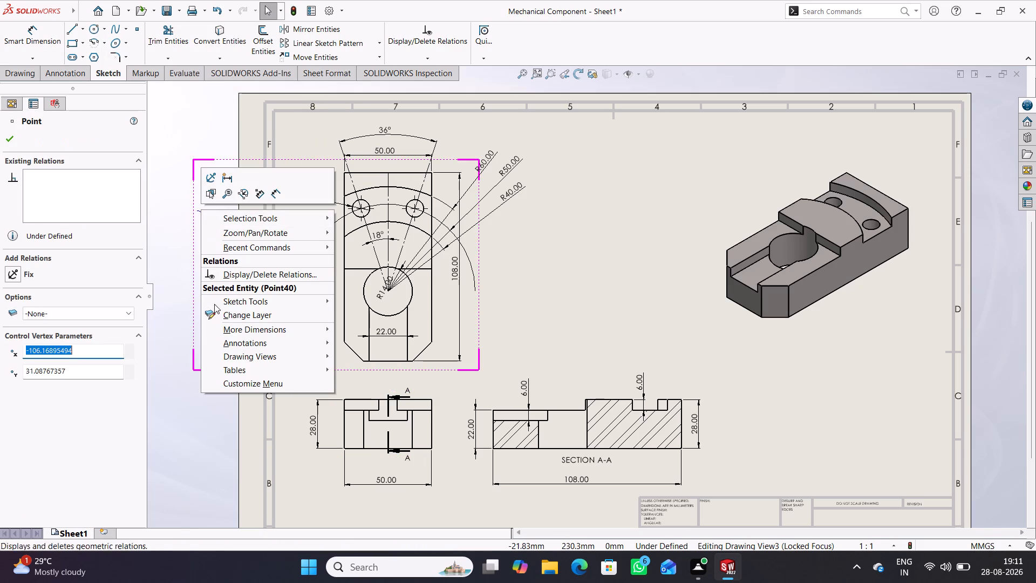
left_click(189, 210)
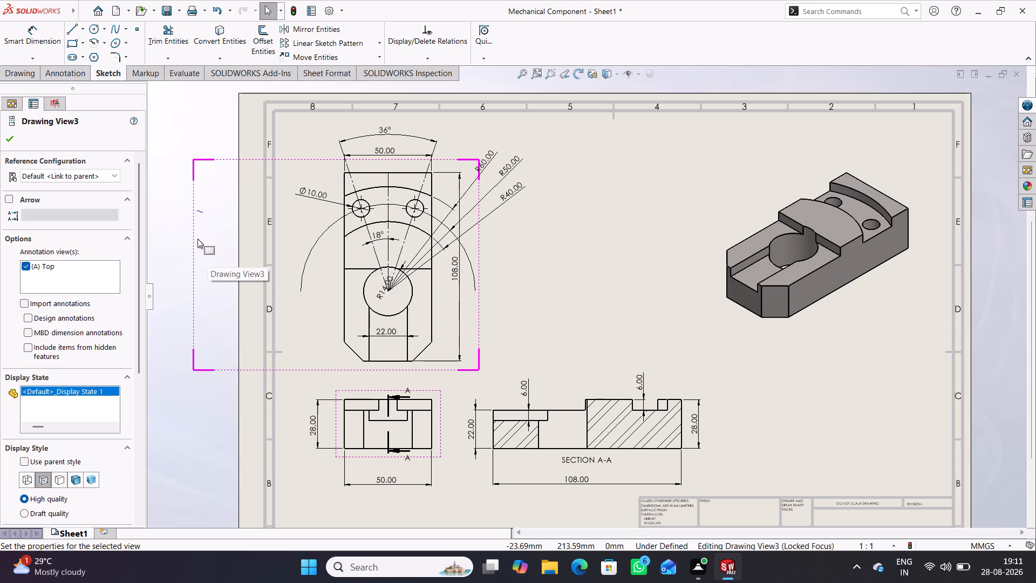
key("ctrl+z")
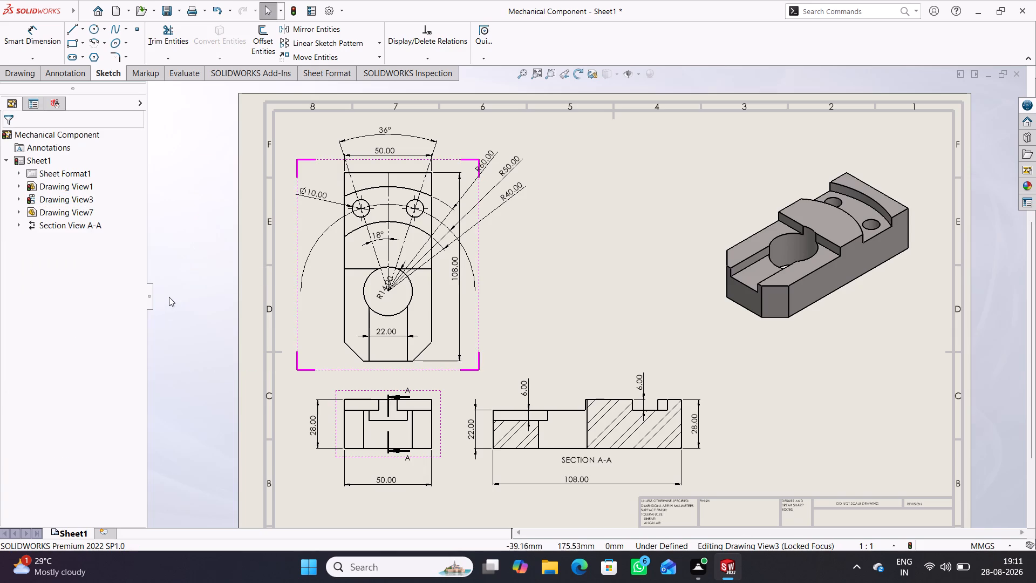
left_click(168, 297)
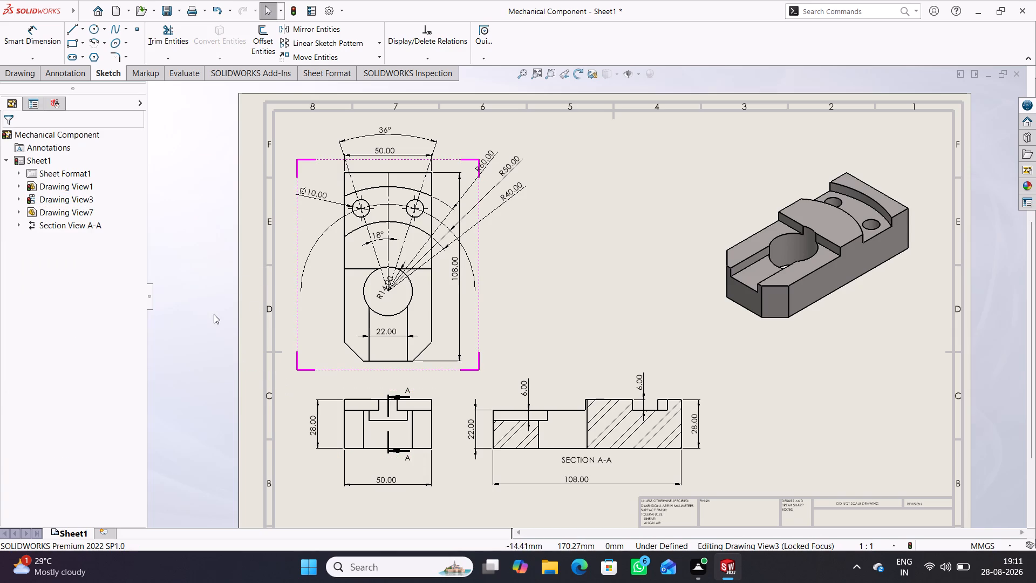
Shorten the R50 arc by moving its left endpoint onto the top view's left edge, between the outer and inner arcs.
left_click_drag(299, 290, 308, 255)
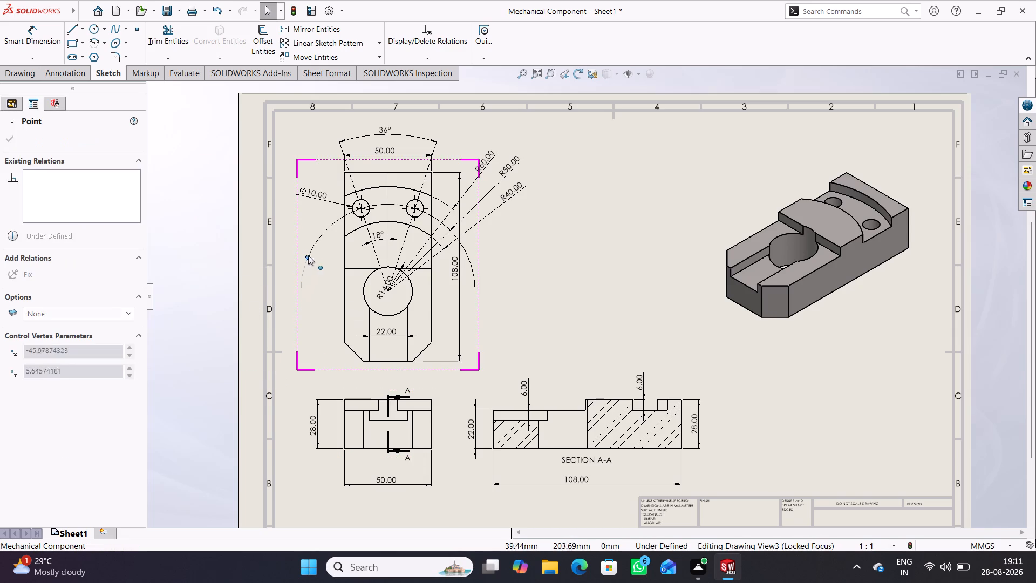
left_click_drag(308, 255, 342, 218)
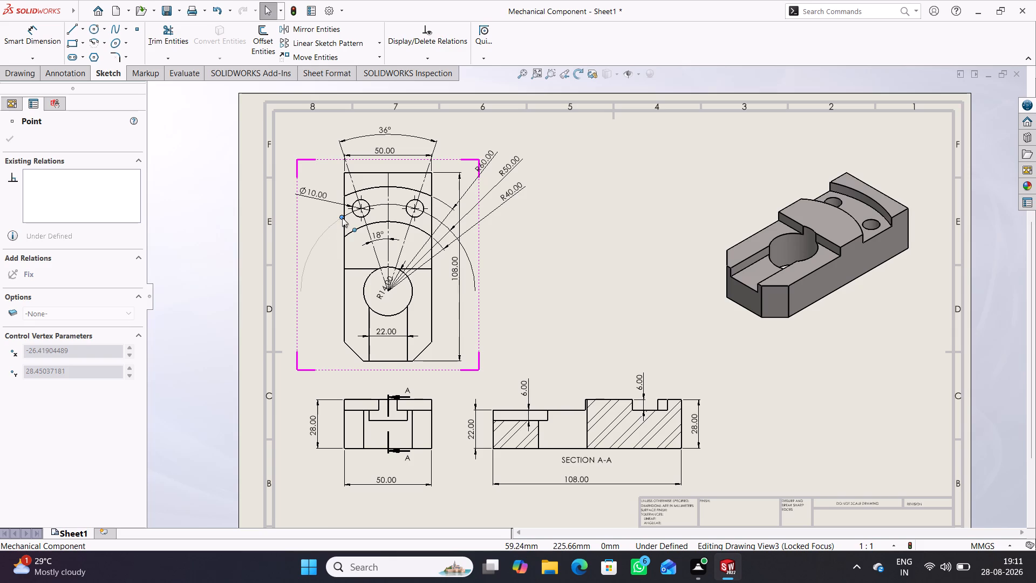
left_click_drag(342, 218, 348, 217)
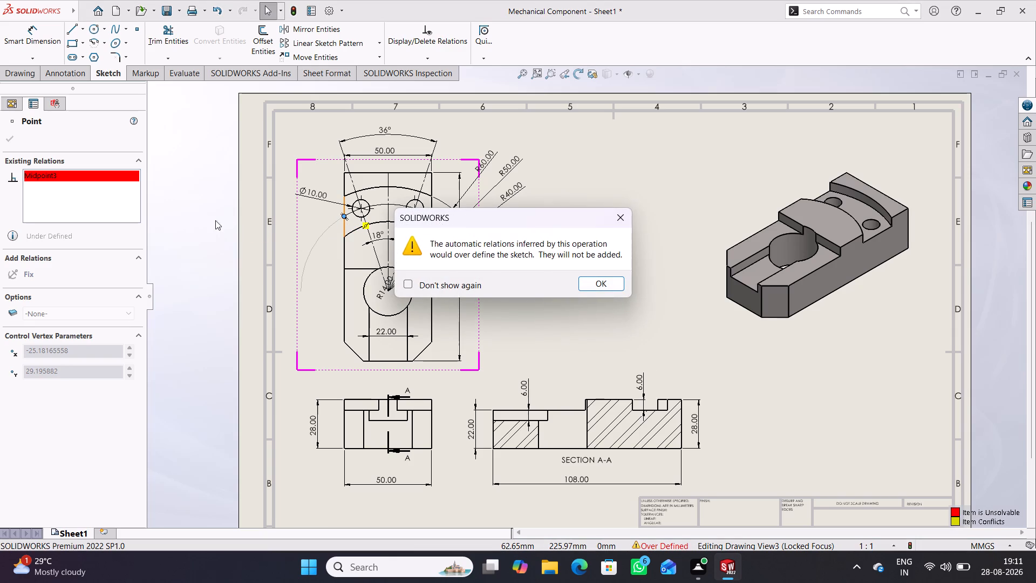
left_click(615, 285)
left_click(216, 245)
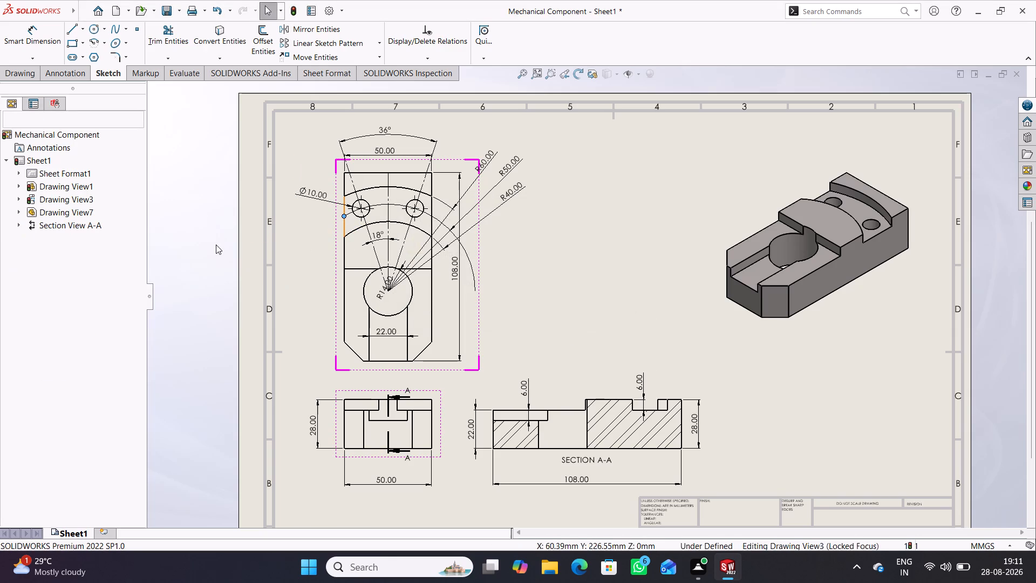
Shorten the R50 arc by moving its right endpoint onto the top view's right edge, between the outer and inner arcs.
left_click_drag(475, 288, 474, 269)
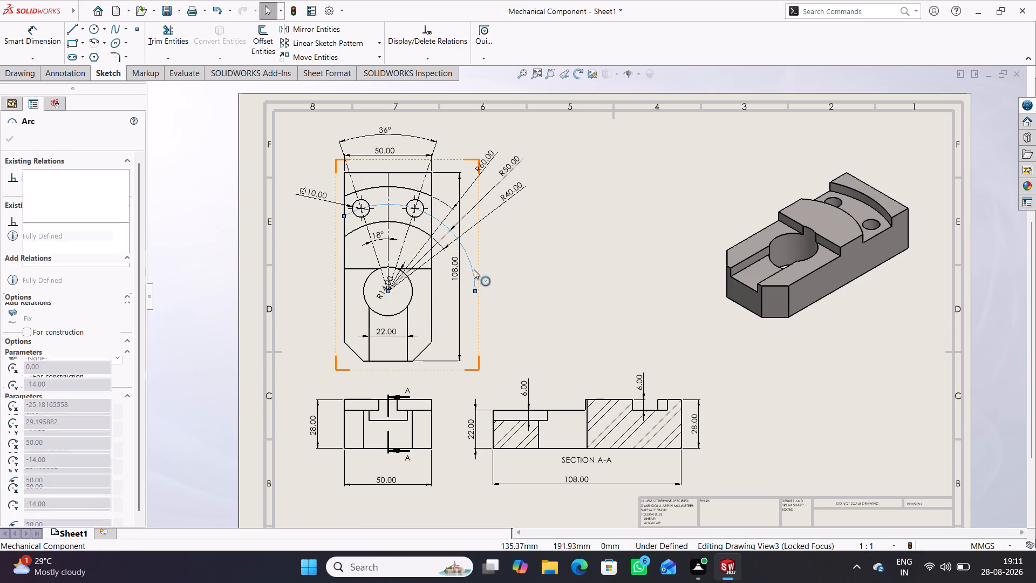
left_click_drag(474, 269, 471, 253)
left_click(513, 273)
left_click_drag(475, 291, 474, 256)
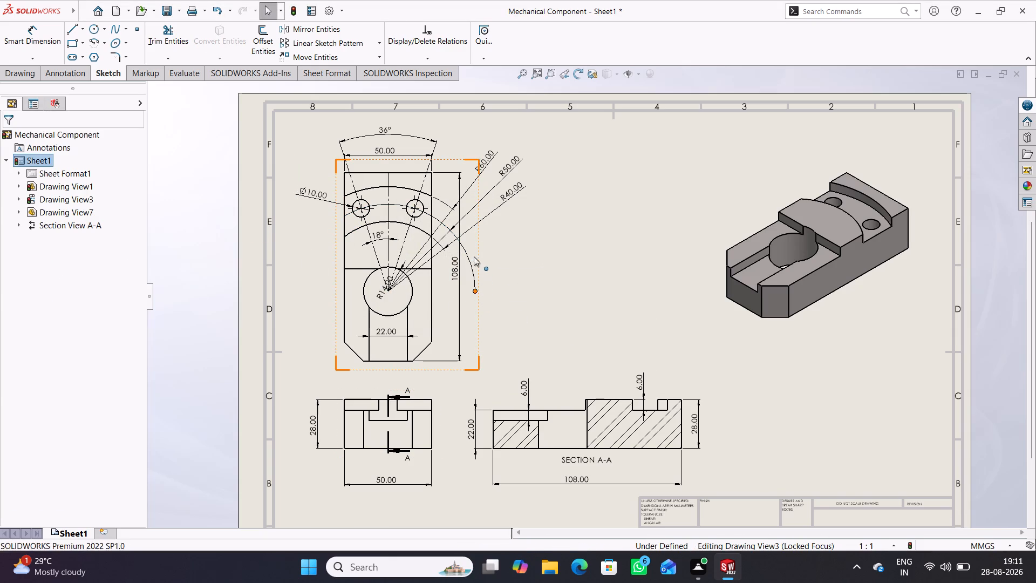
left_click_drag(474, 256, 439, 212)
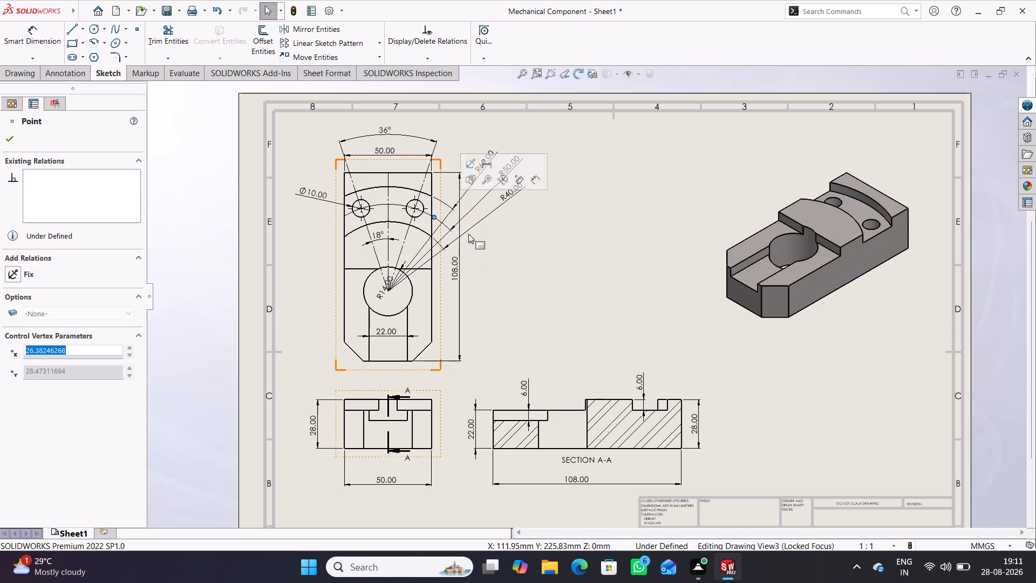
left_click(507, 267)
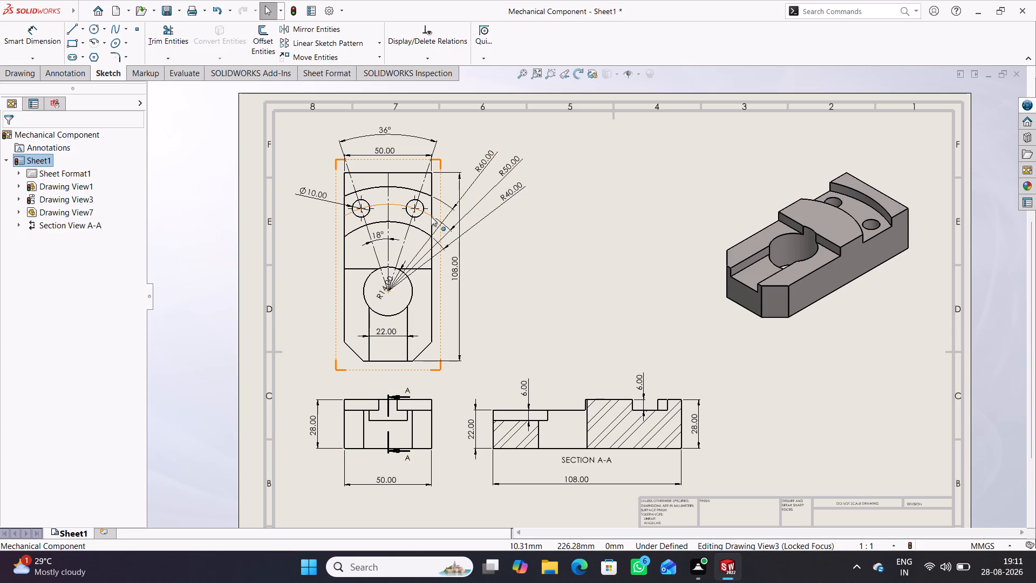
left_click(432, 216)
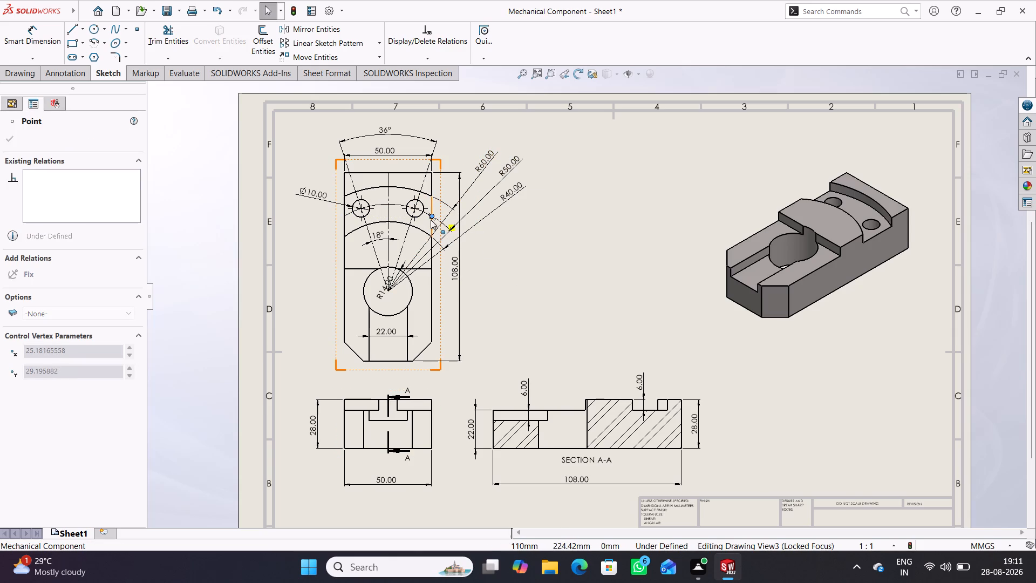
left_click(590, 284)
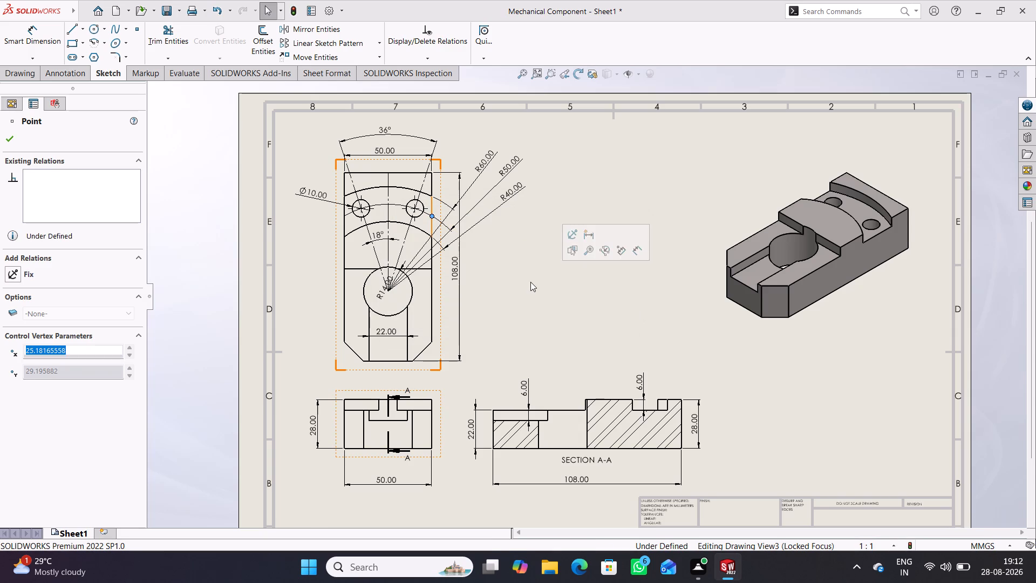
left_click(530, 281)
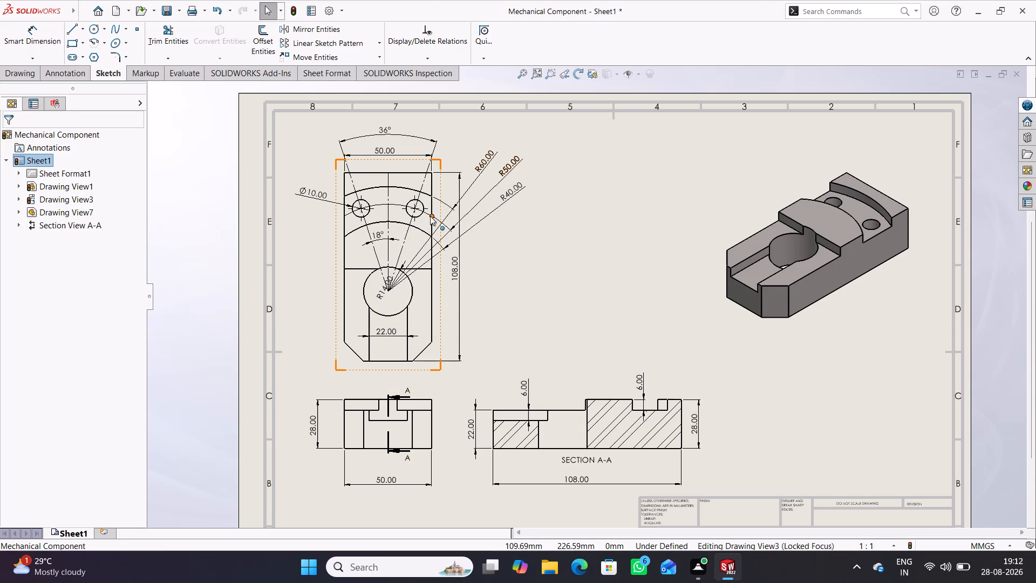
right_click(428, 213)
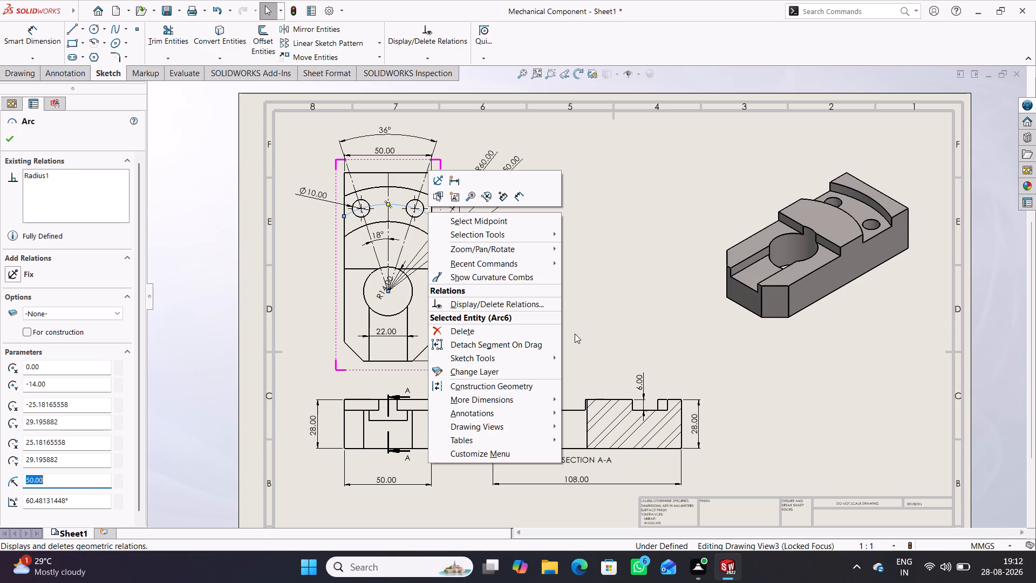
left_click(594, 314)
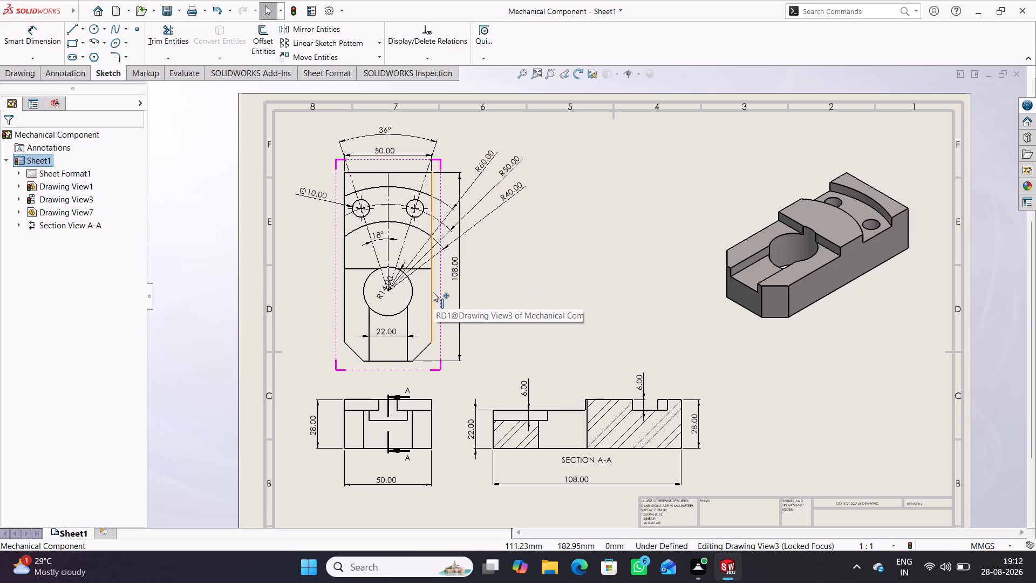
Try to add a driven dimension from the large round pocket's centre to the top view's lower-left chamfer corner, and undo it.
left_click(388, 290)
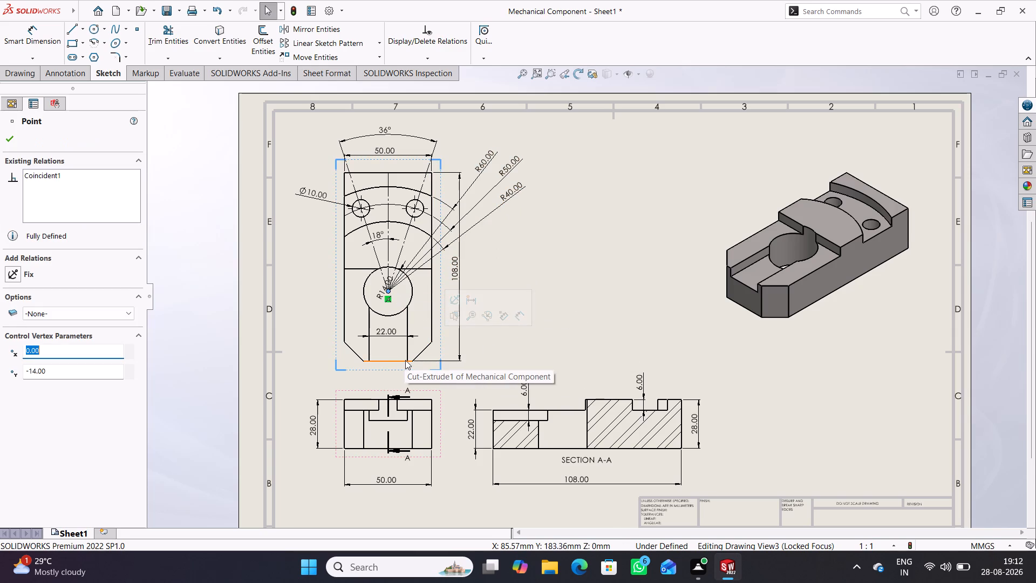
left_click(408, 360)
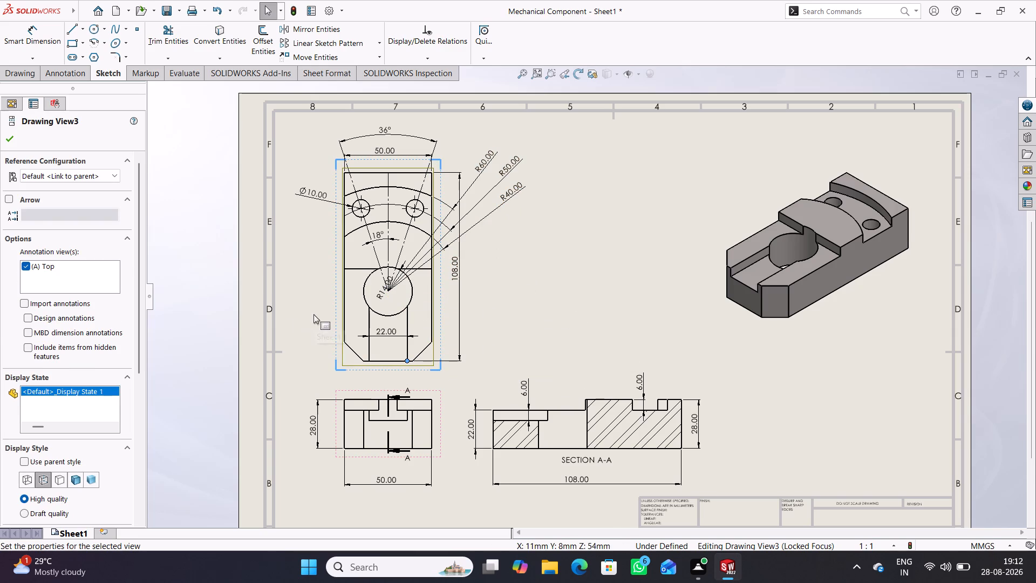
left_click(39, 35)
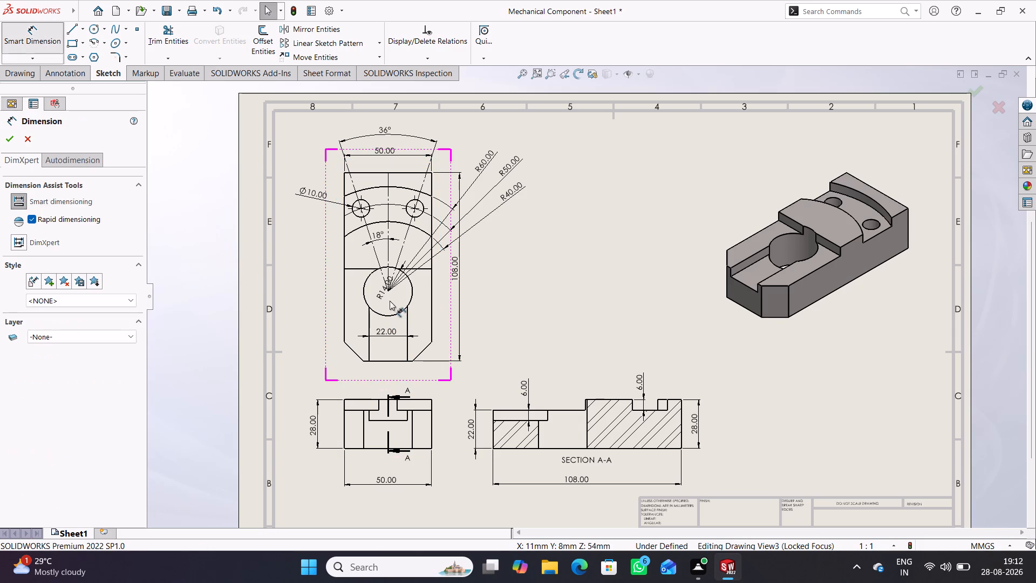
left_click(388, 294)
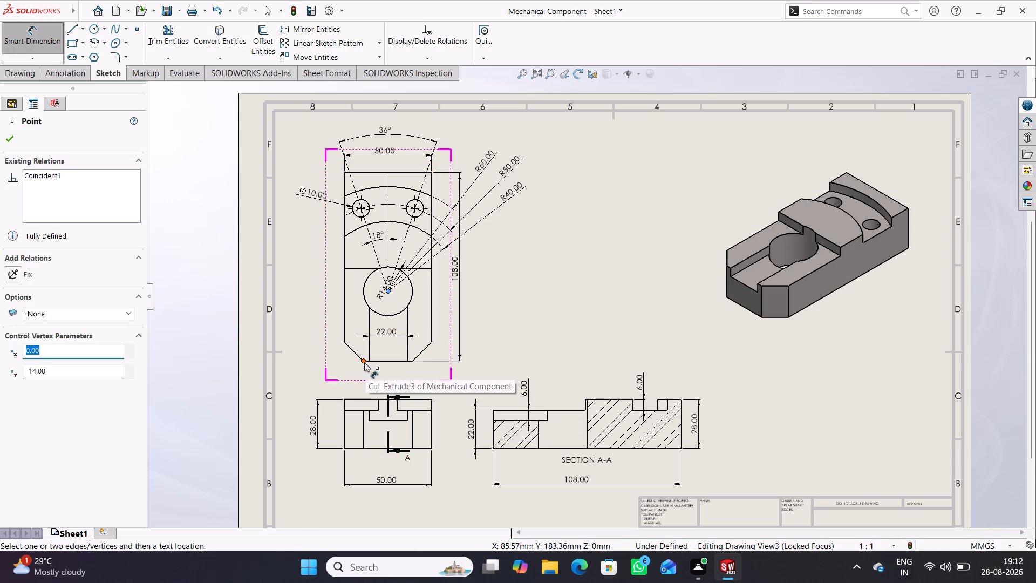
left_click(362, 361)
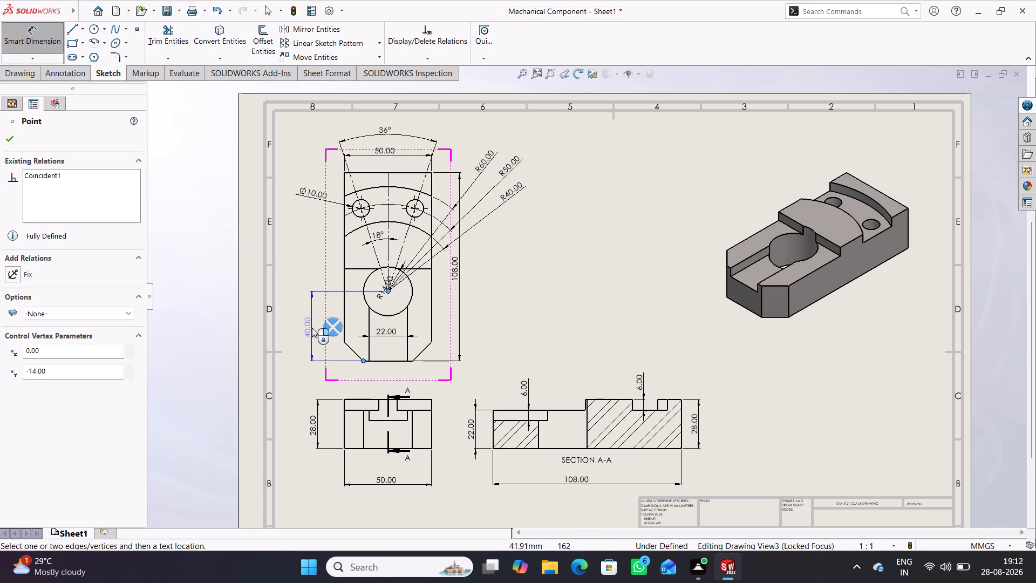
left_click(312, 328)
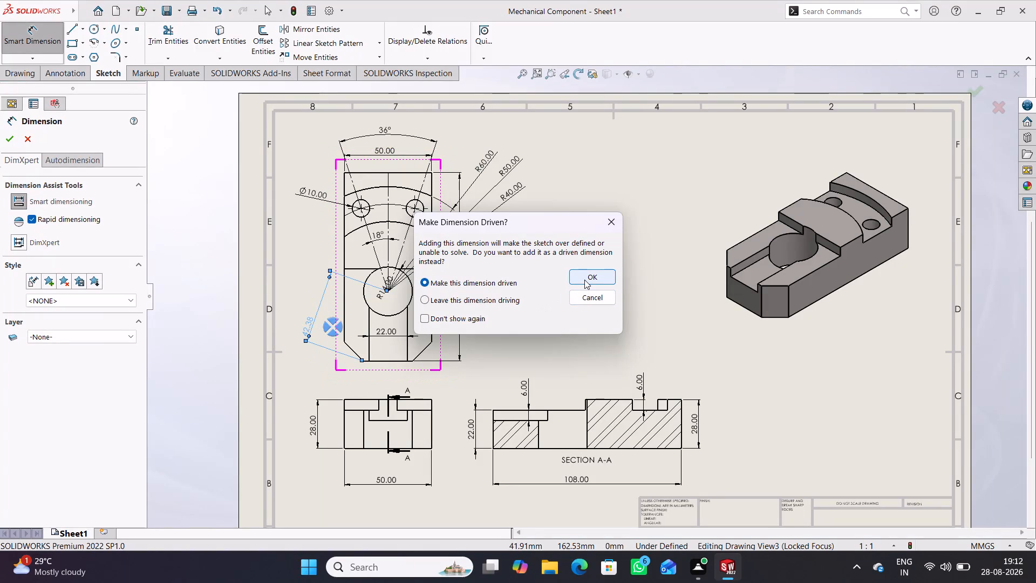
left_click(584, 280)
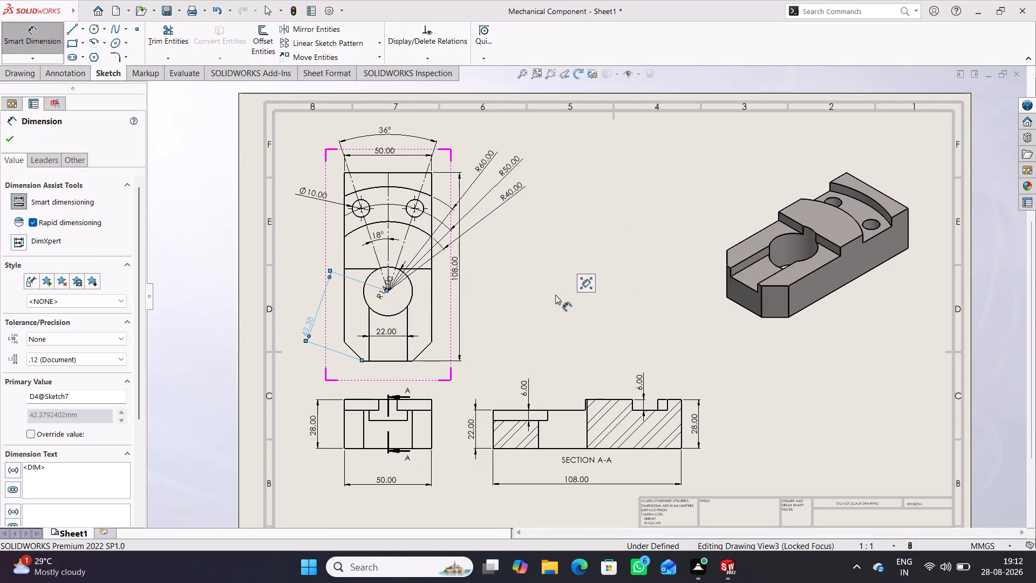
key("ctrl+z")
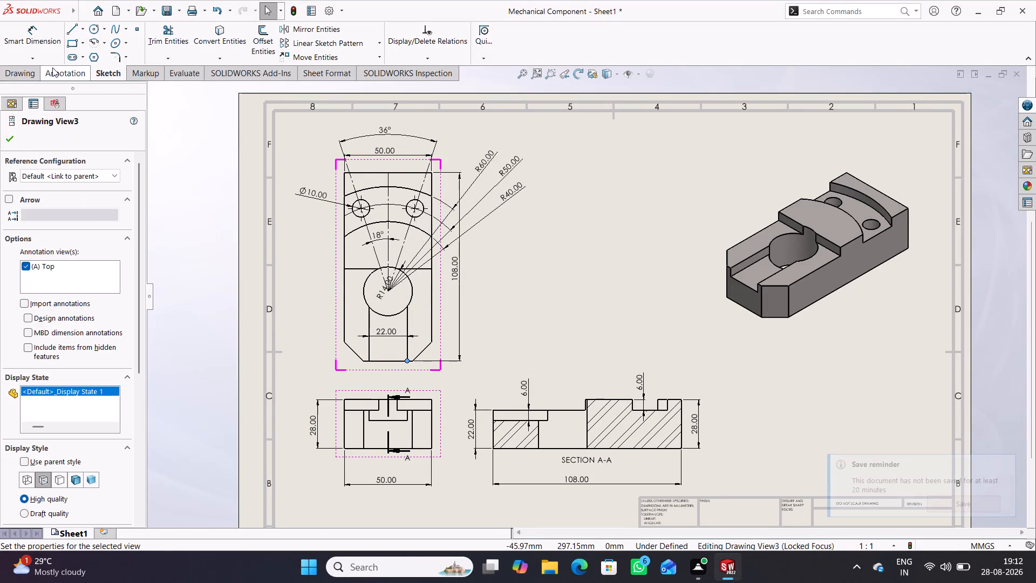
Add a driven vertical dimension of 40 mm from the large pocket's centre to the top view's bottom edge, placed left of the view.
left_click(44, 60)
left_click(52, 97)
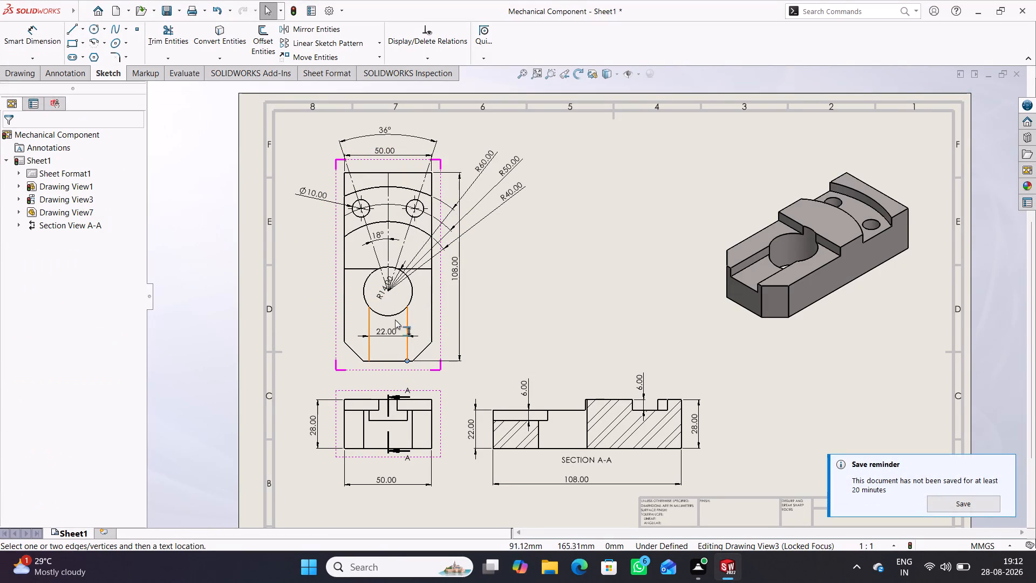
left_click(389, 291)
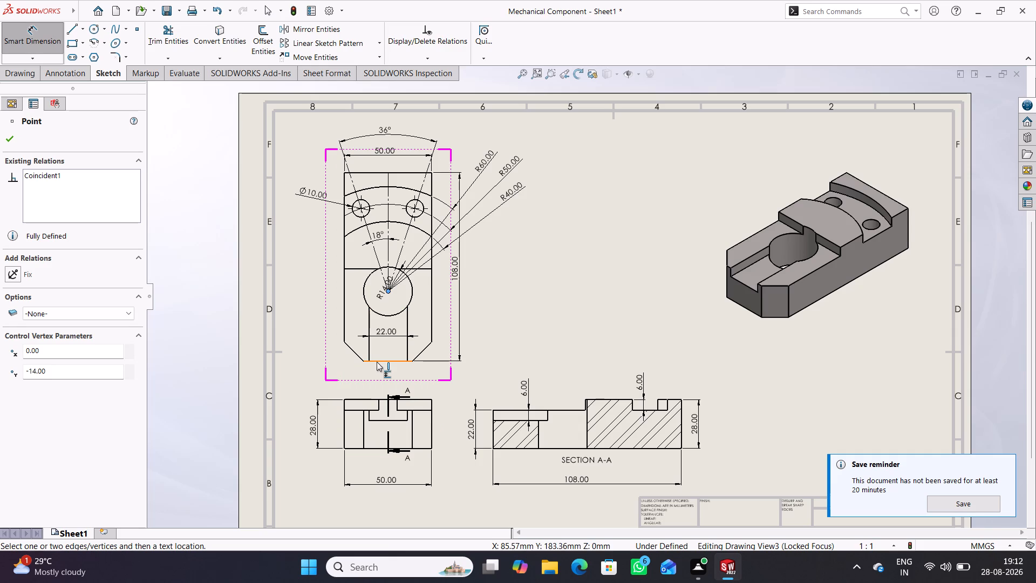
left_click(377, 362)
left_click(305, 323)
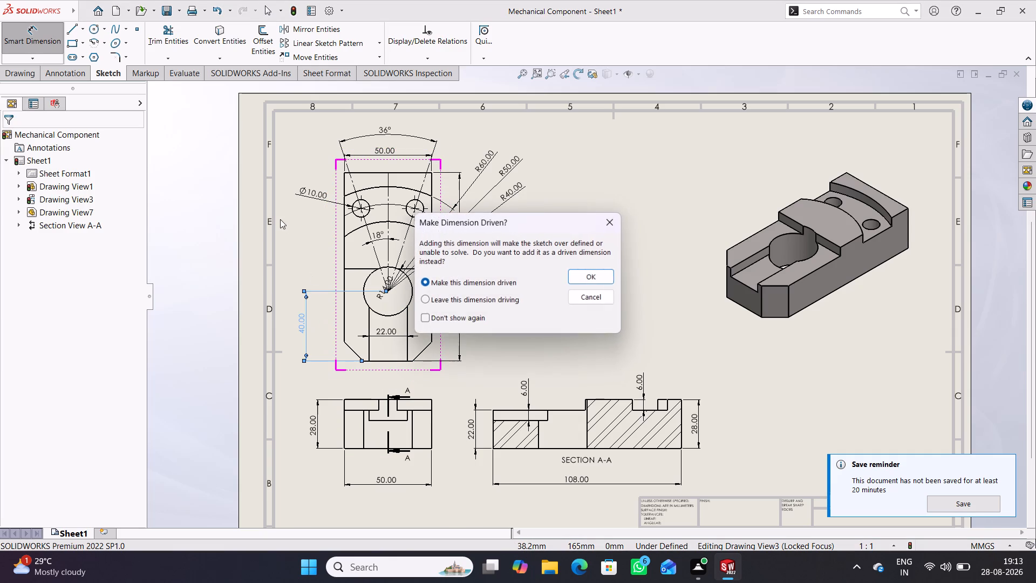
left_click(578, 277)
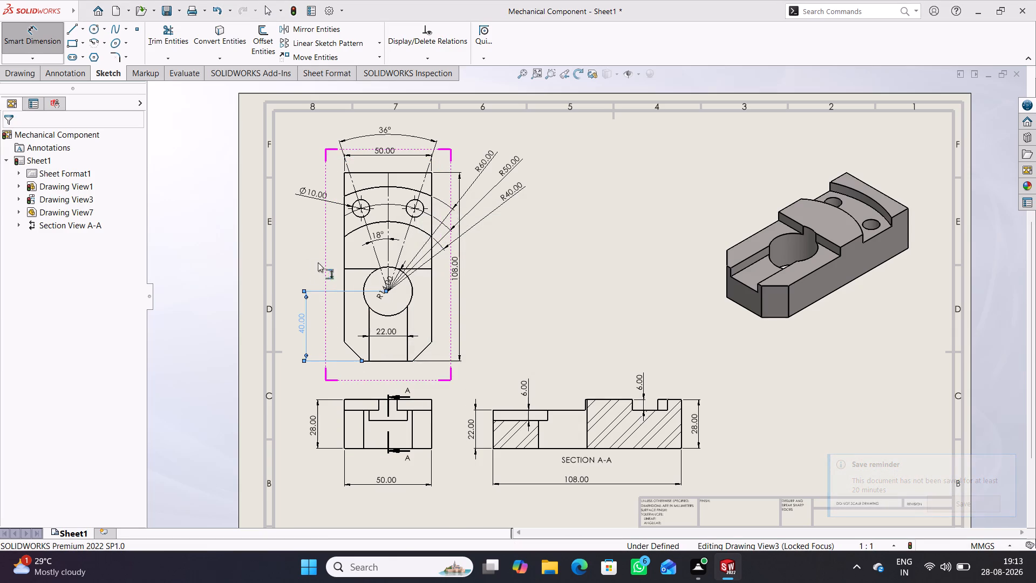
left_click(297, 249)
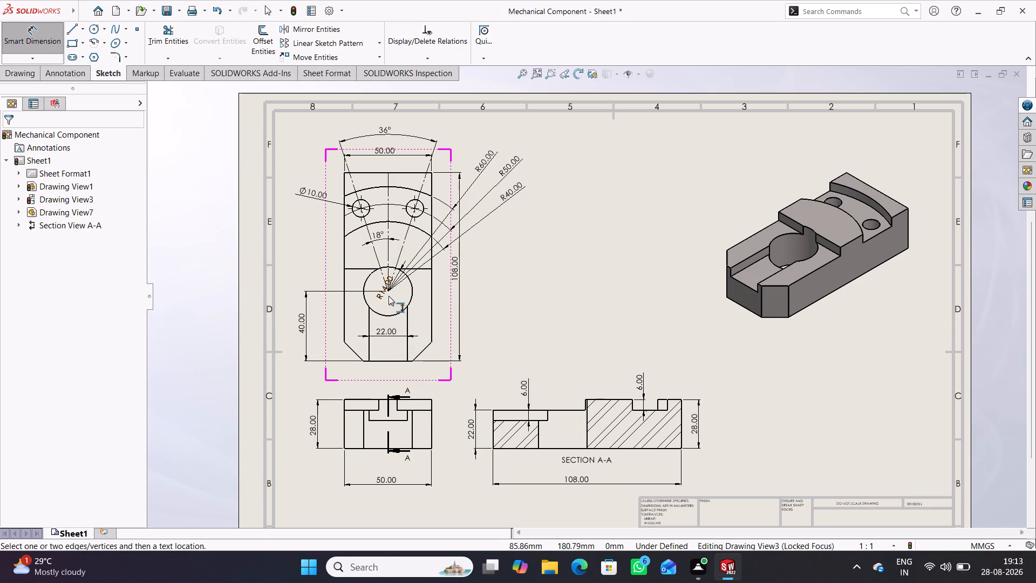
Add a driven vertical dimension of 13 mm from the pocket's centre to the horizontal step edge, in line above the 40.00 dimension.
left_click(387, 291)
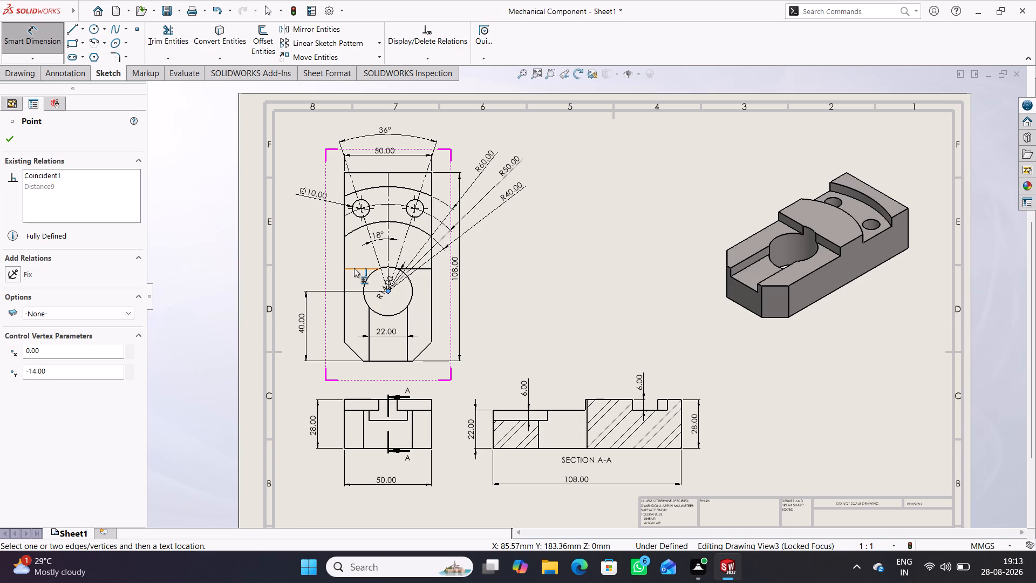
left_click(354, 268)
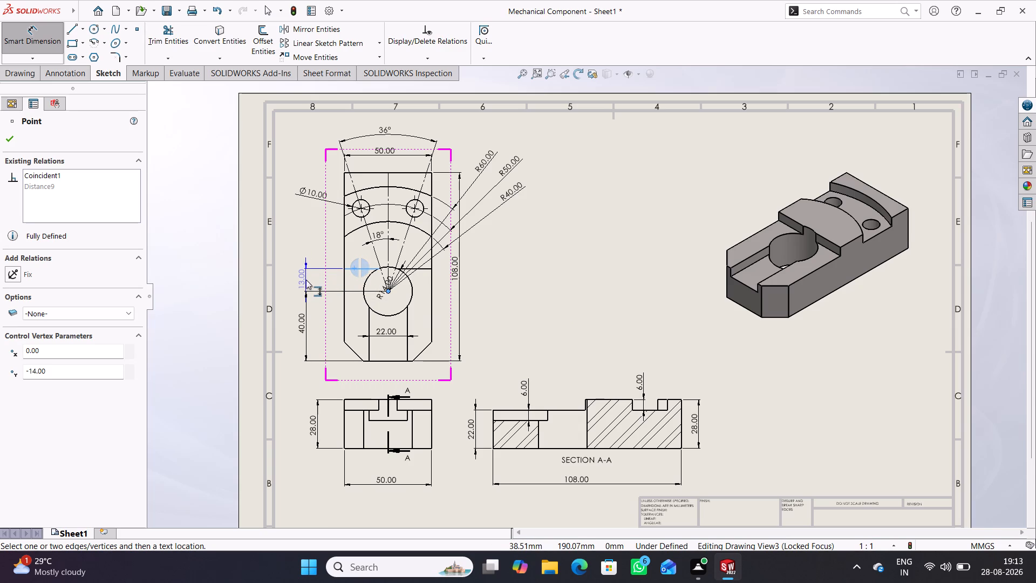
left_click(306, 280)
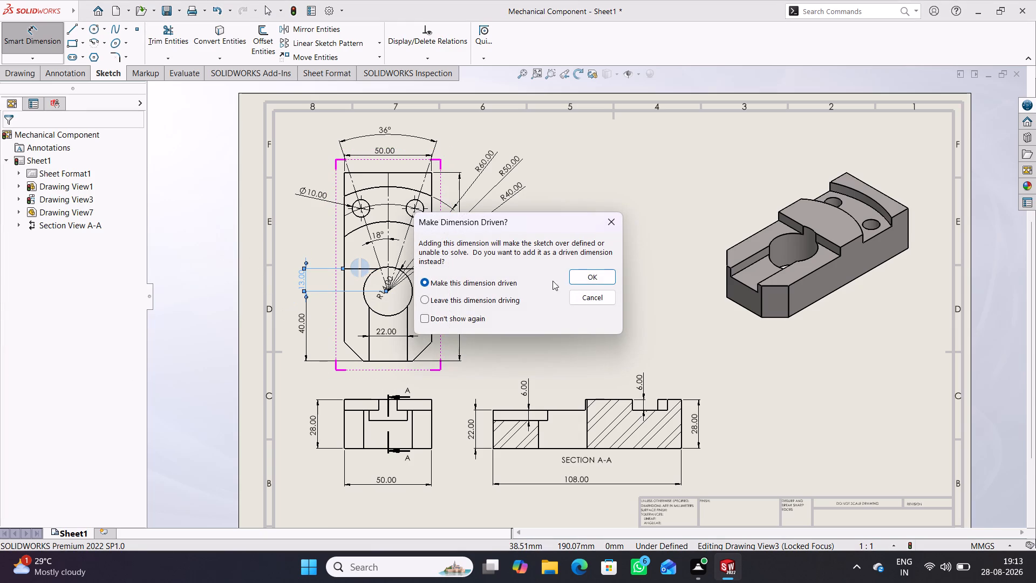
left_click(579, 276)
left_click(201, 223)
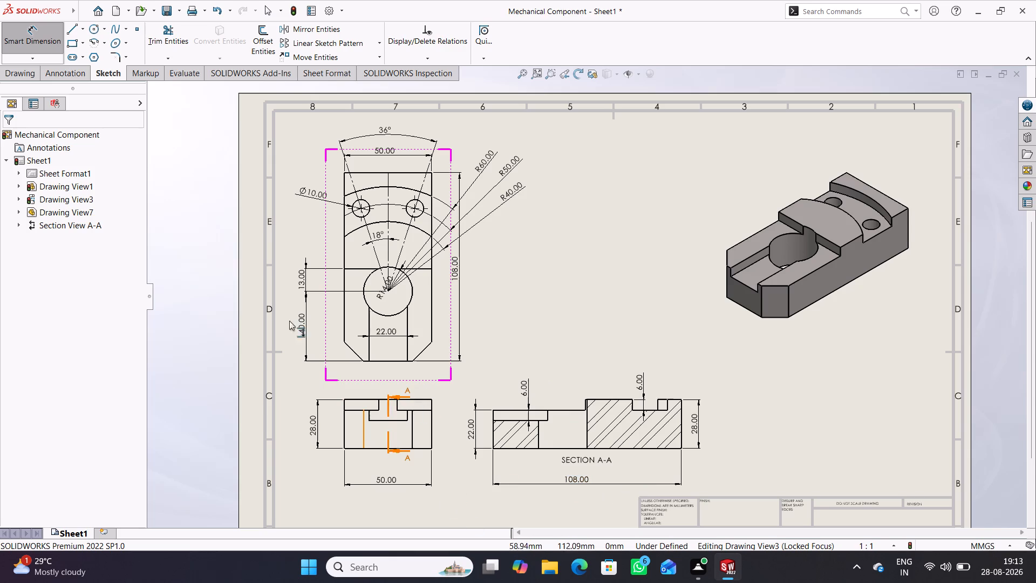
Move the large pocket's R14.00 dimension out of the circle to the right of the top view, beyond the 108.00 dimension.
left_click(33, 39)
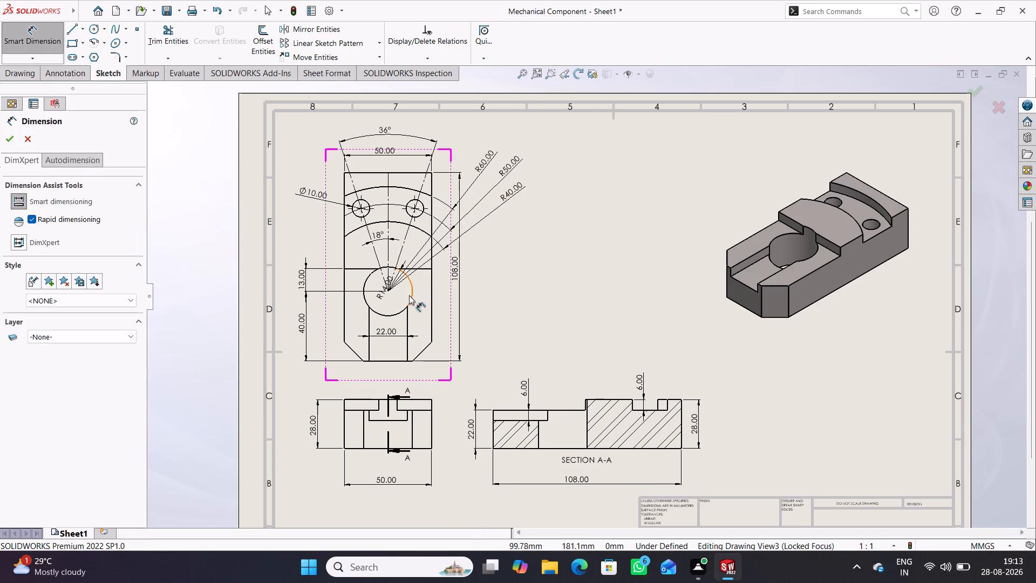
left_click_drag(381, 294, 423, 299)
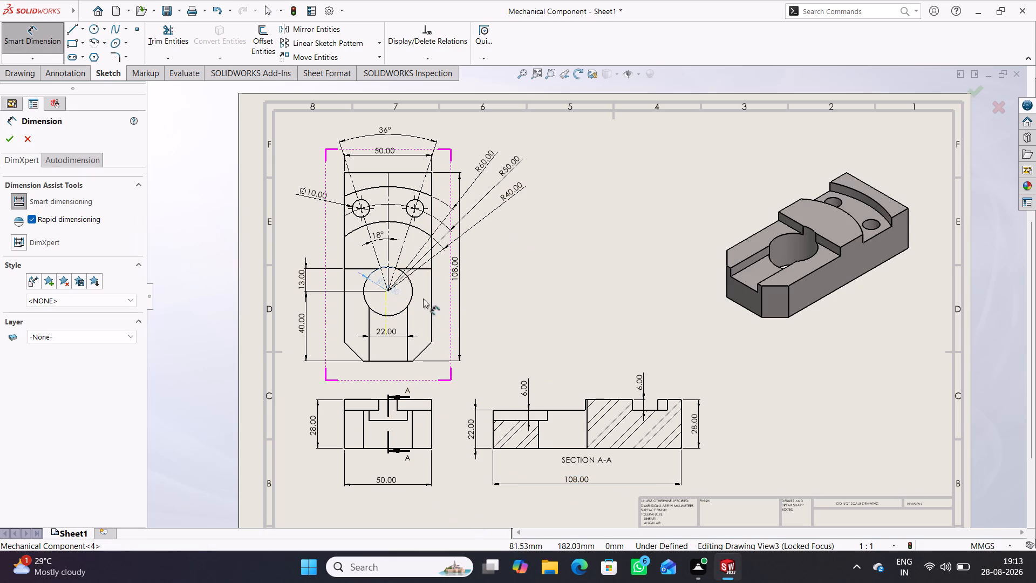
left_click_drag(423, 299, 471, 318)
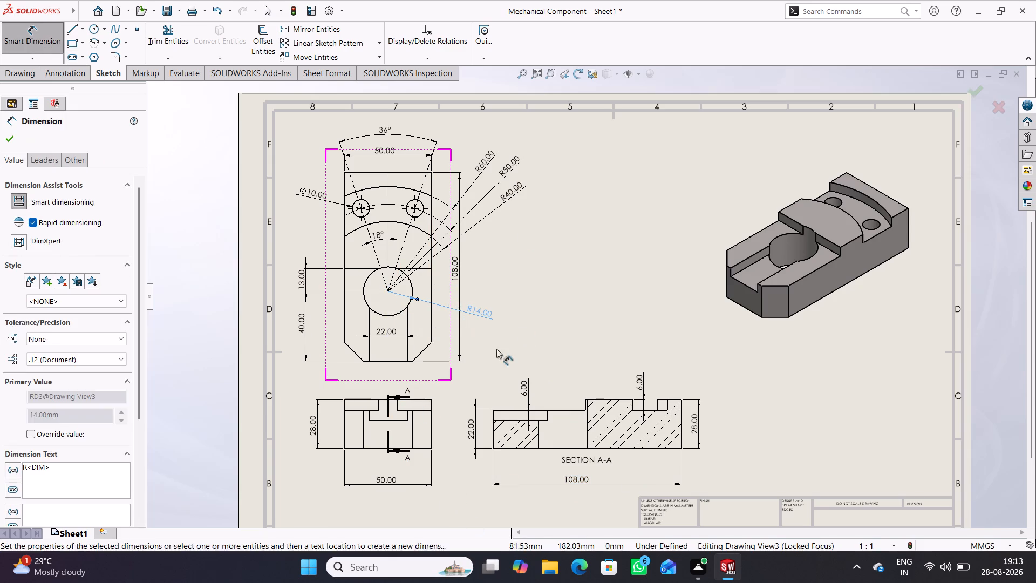
left_click(532, 303)
Display the large pocket's radius dimension as a diameter.
right_click(480, 309)
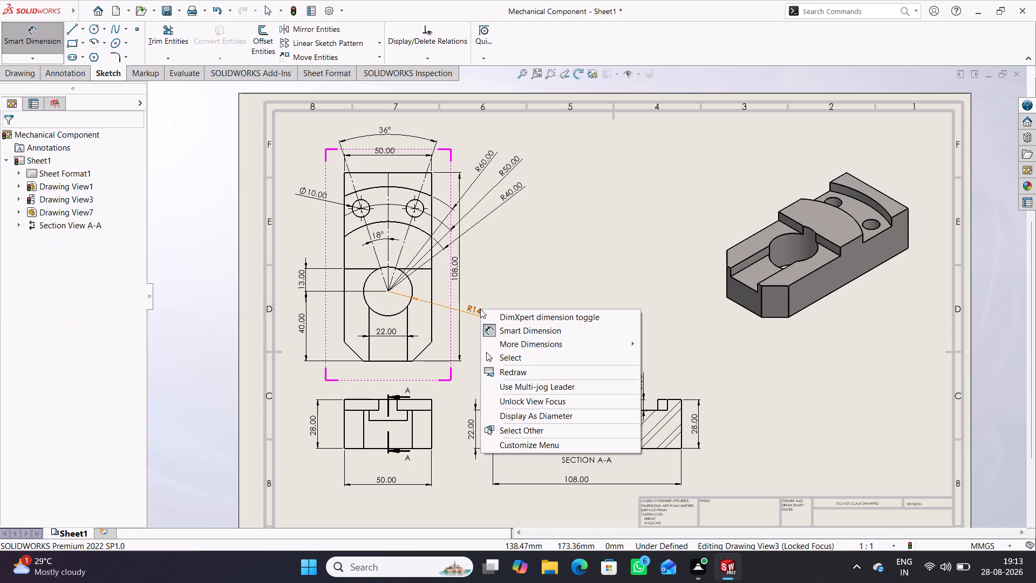
left_click(527, 278)
left_click(43, 45)
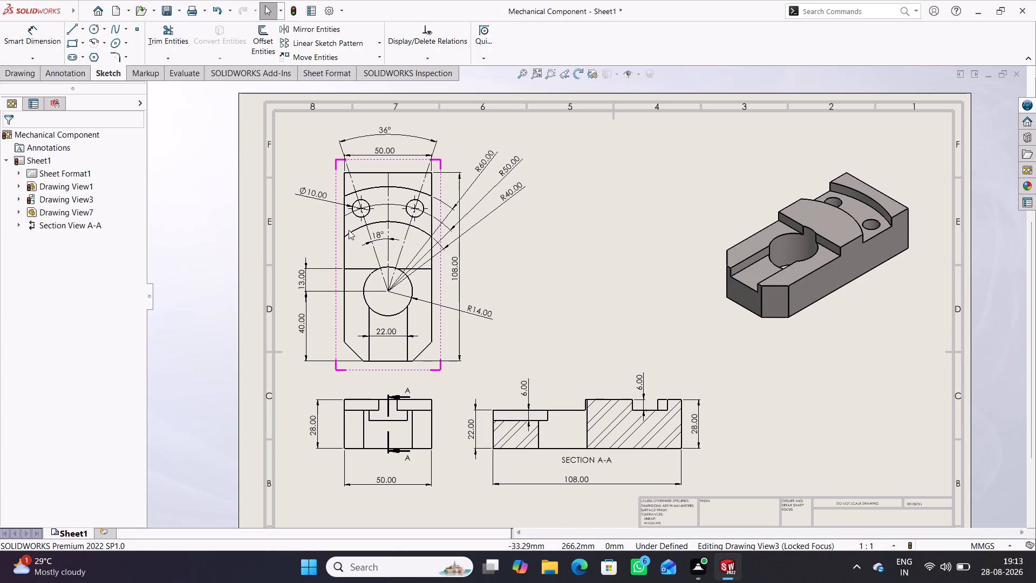
double_click(480, 312)
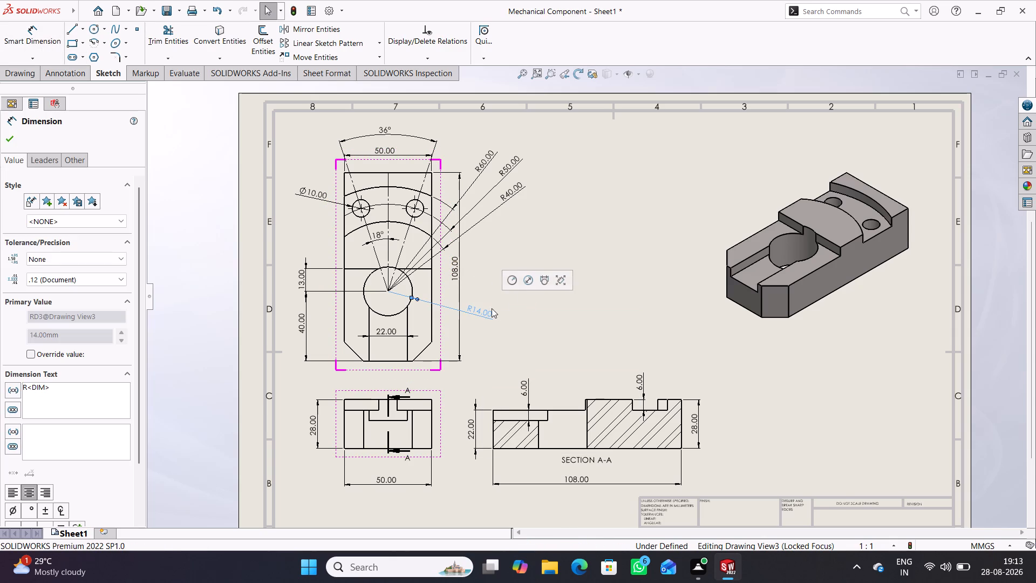
left_click(528, 281)
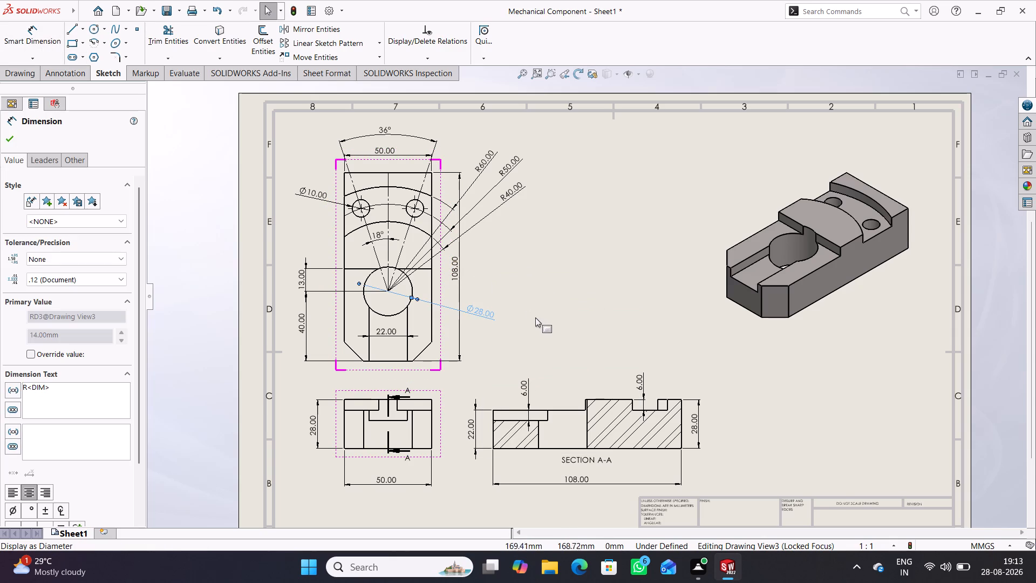
left_click(537, 319)
Reposition the large pocket's Ø28.00 dimension so its text sits clear of the top view, to the right of the 108.00 dimension.
left_click_drag(486, 316, 449, 310)
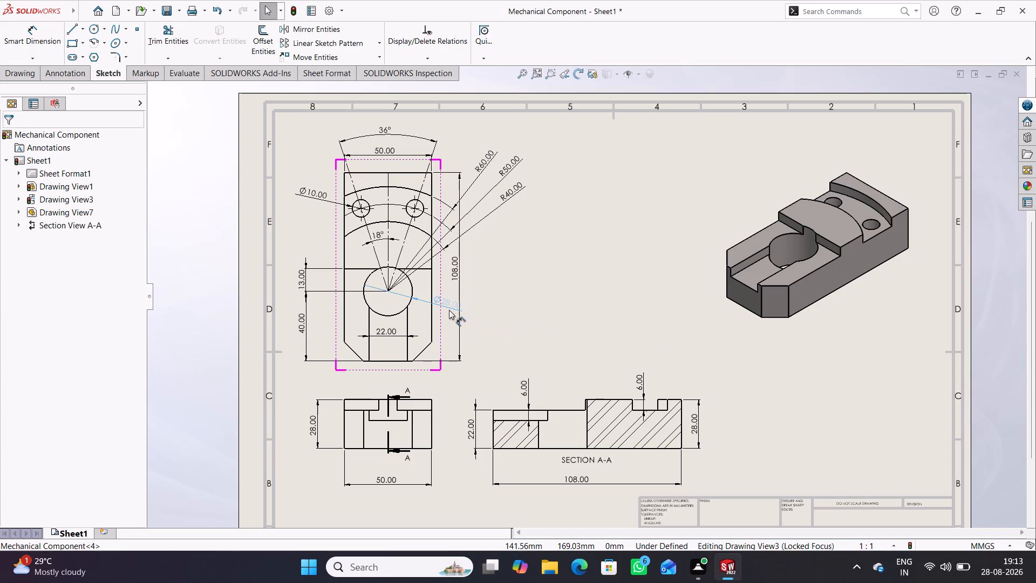
left_click_drag(449, 310, 464, 320)
left_click_drag(464, 320, 455, 321)
left_click(546, 335)
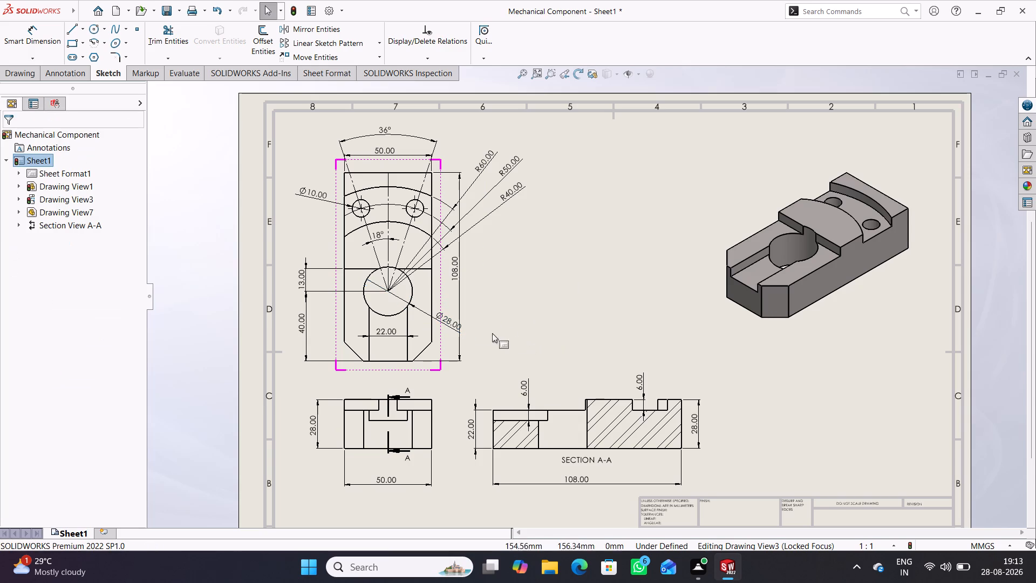
left_click_drag(452, 324, 490, 318)
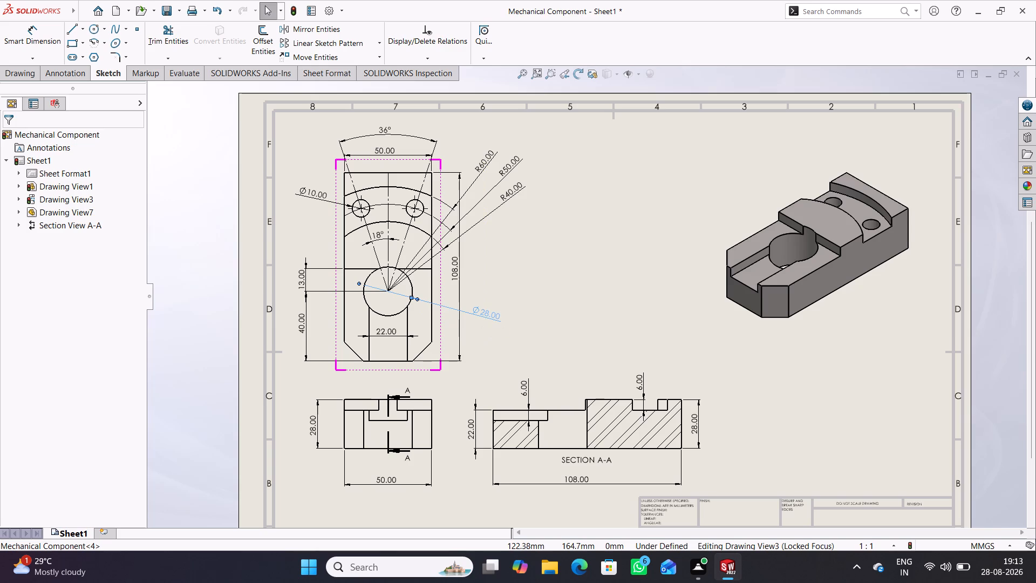
left_click(558, 313)
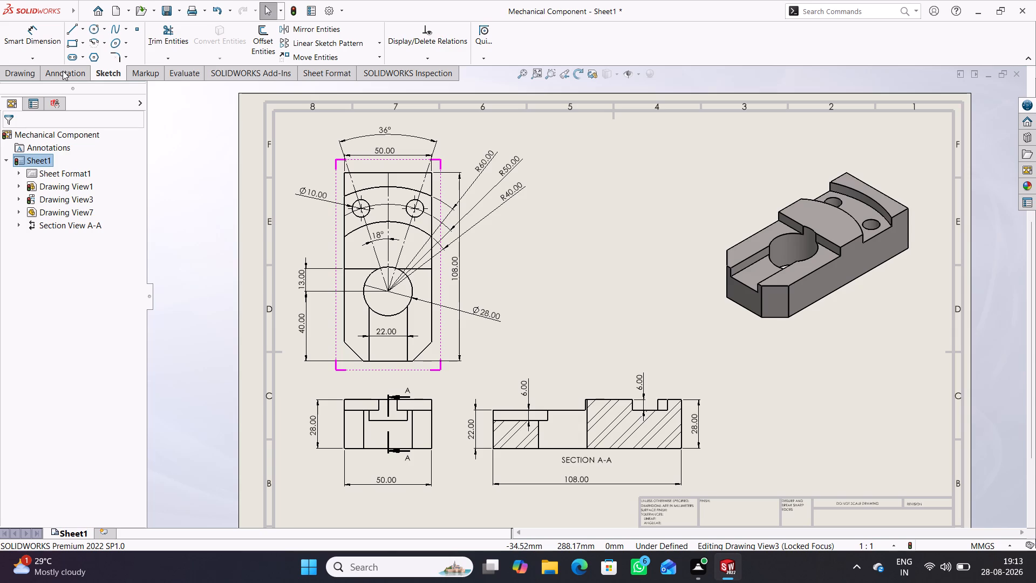
Add an 11.00 X 45° chamfer dimension to the top view's lower-right chamfer, with the text outside the 108.00 dimension line.
left_click(37, 58)
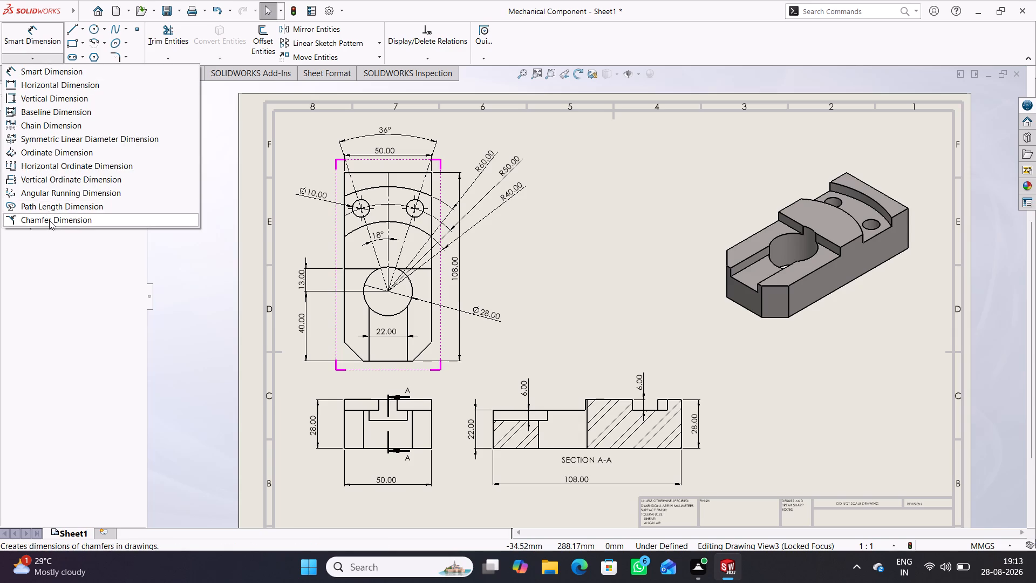
left_click(49, 219)
left_click(421, 355)
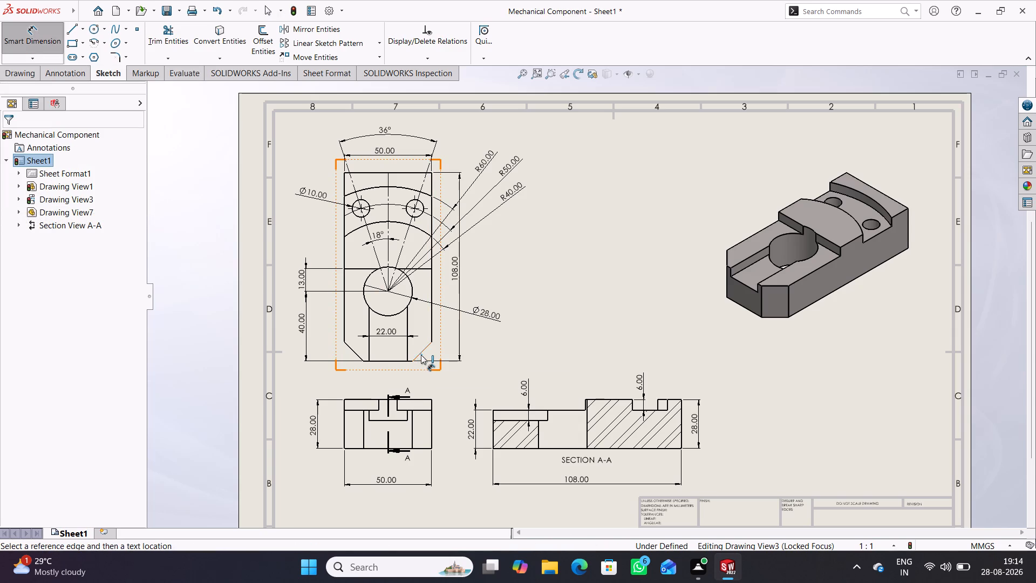
left_click(432, 328)
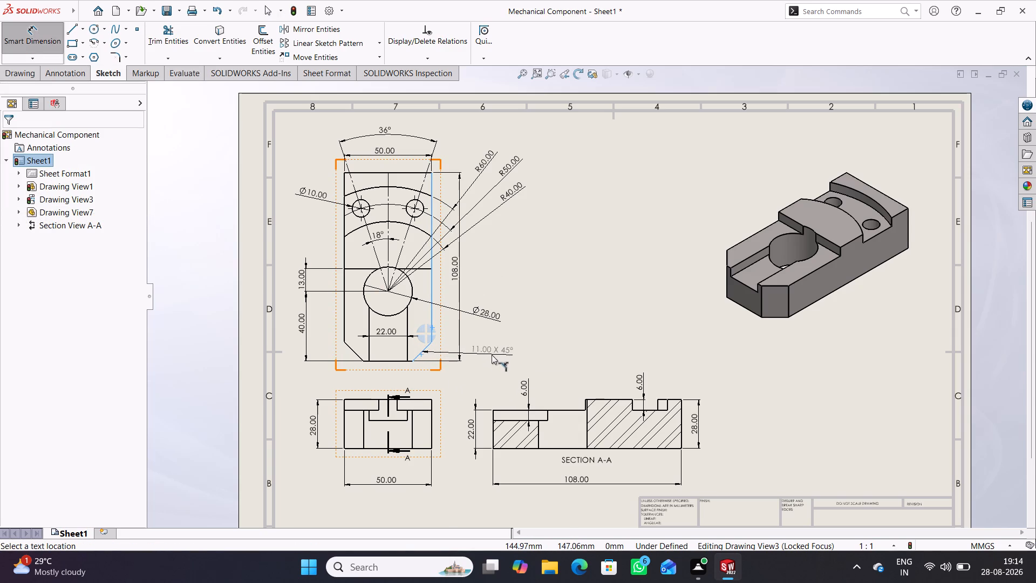
left_click(492, 355)
left_click(567, 283)
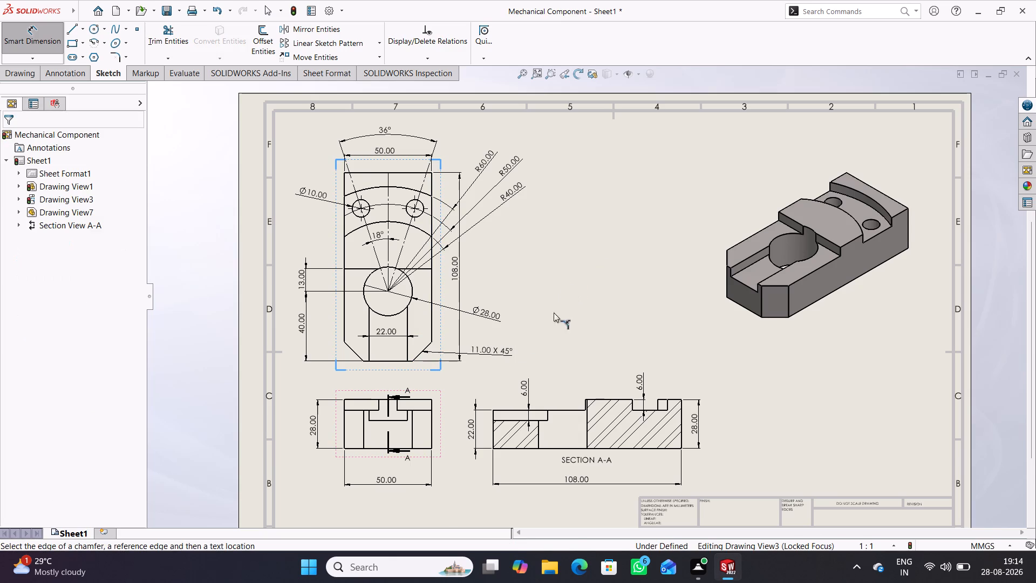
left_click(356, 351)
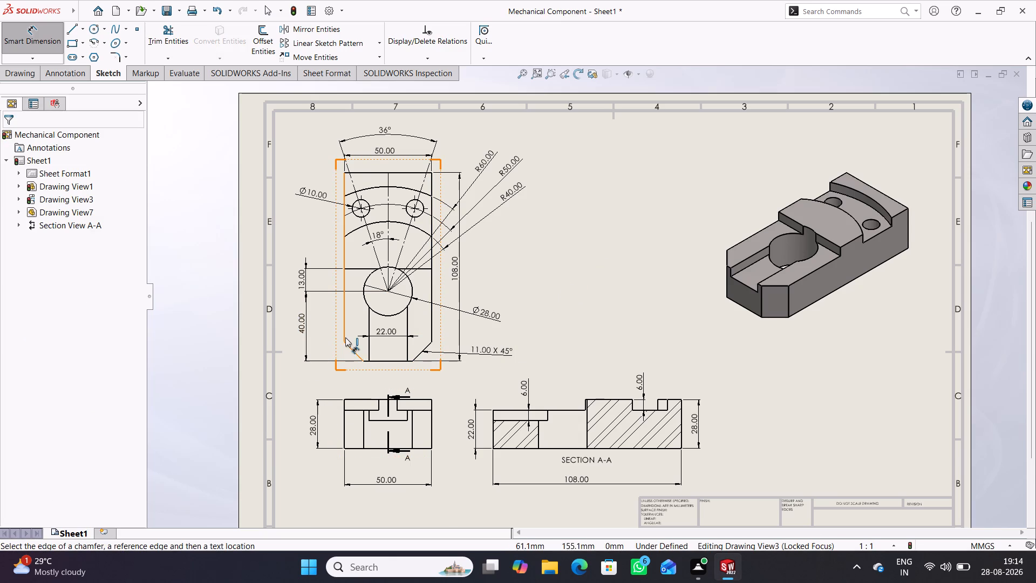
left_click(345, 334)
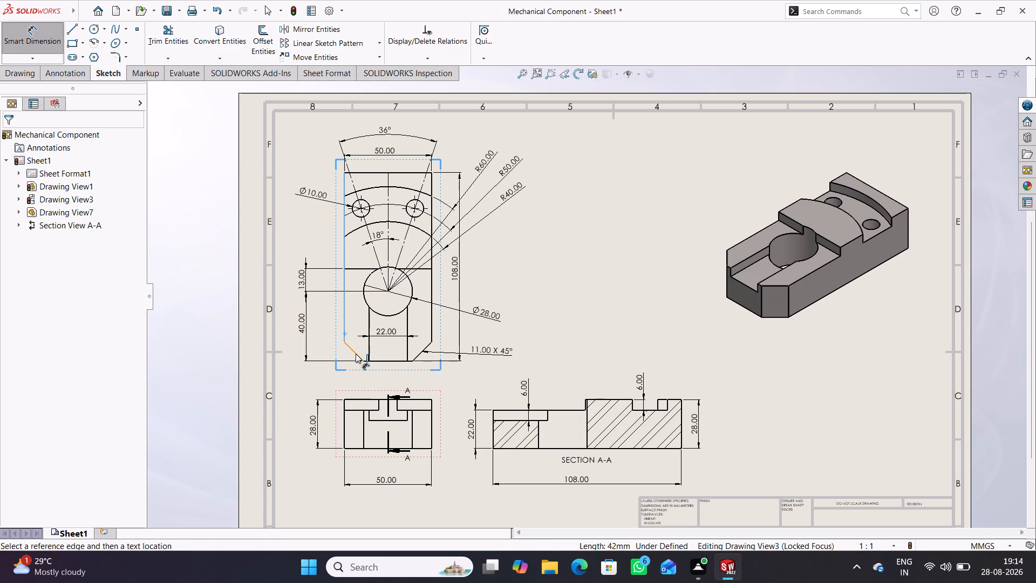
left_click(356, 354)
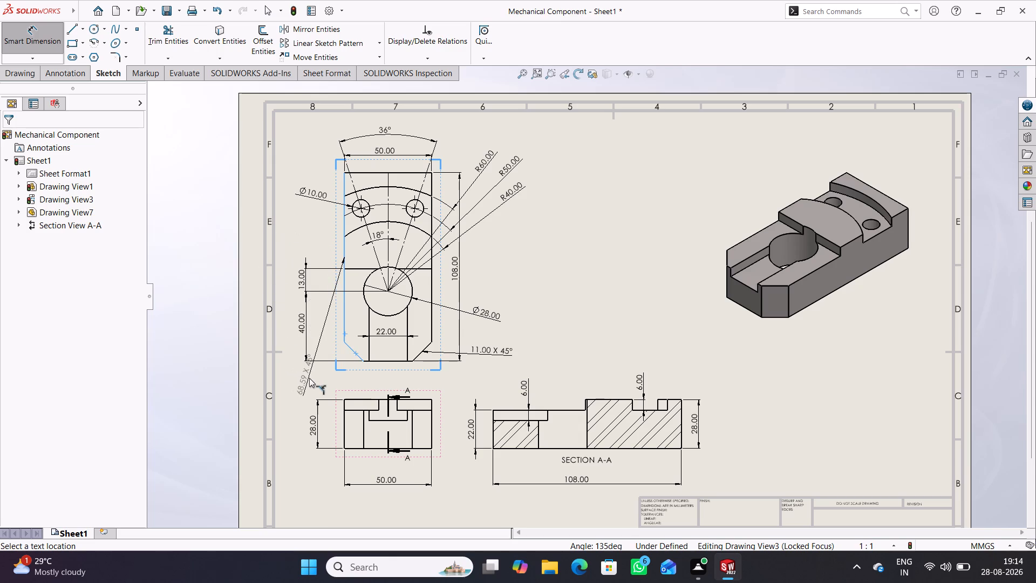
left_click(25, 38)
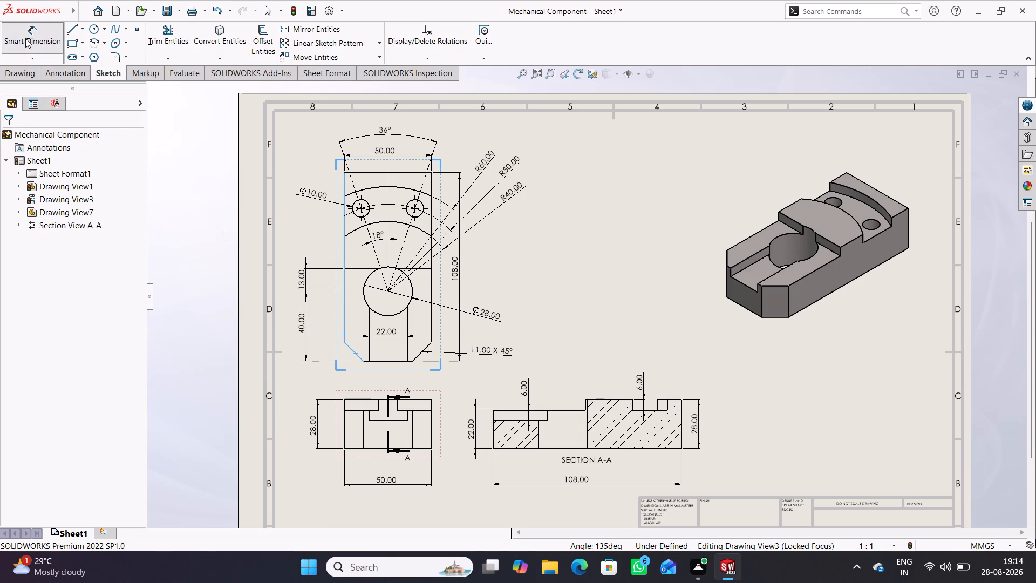
Add an 11.00 X 45° chamfer dimension to the top view's lower-left chamfer, with the text below and left of the corner.
left_click(45, 62)
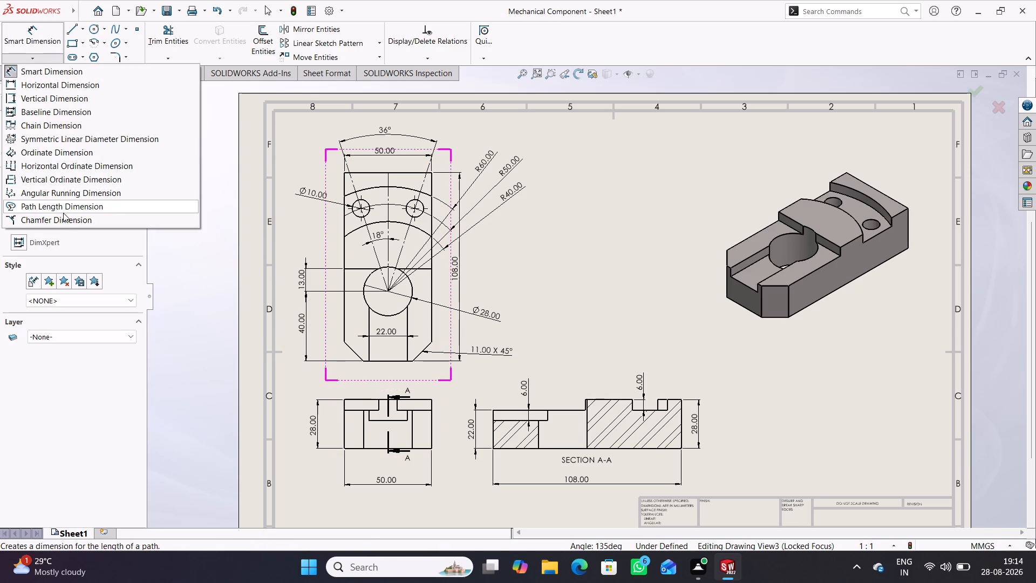
left_click(63, 218)
left_click(350, 349)
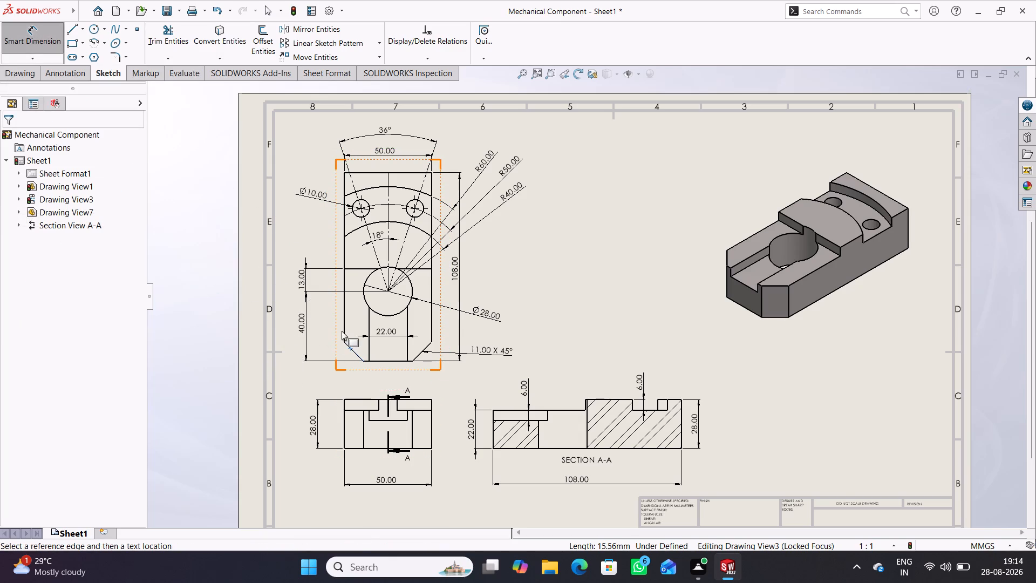
left_click(344, 326)
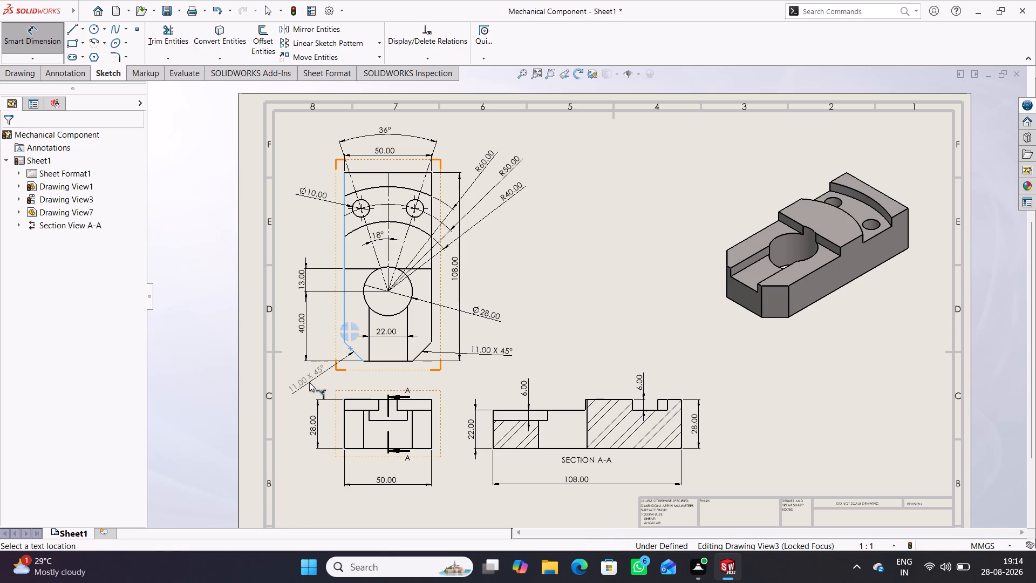
left_click(309, 382)
left_click(534, 228)
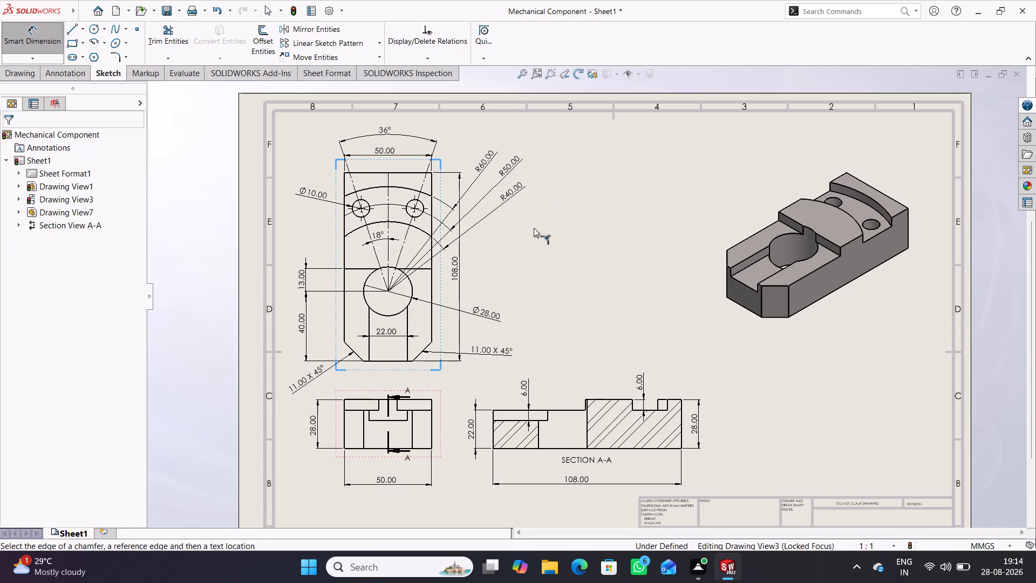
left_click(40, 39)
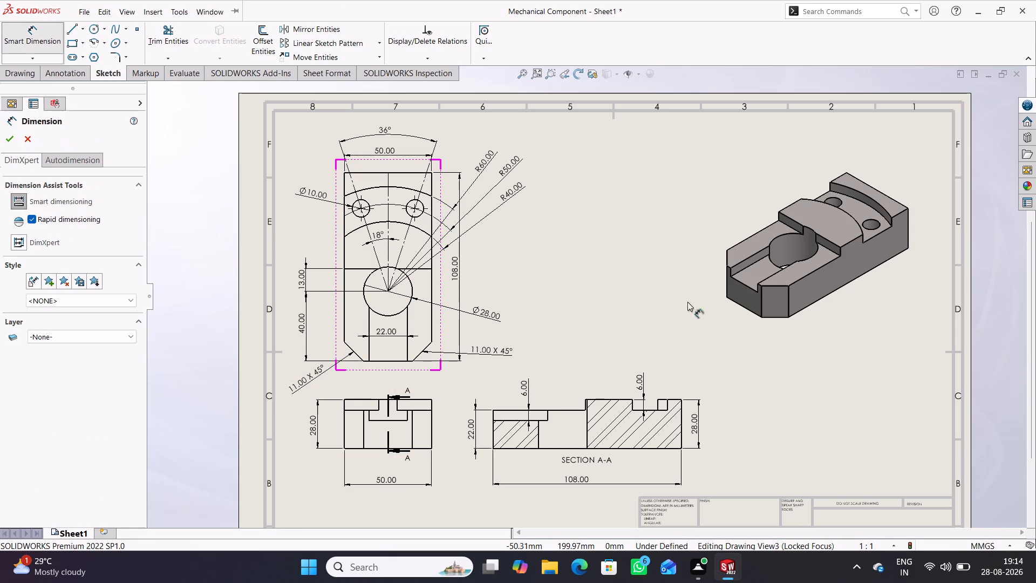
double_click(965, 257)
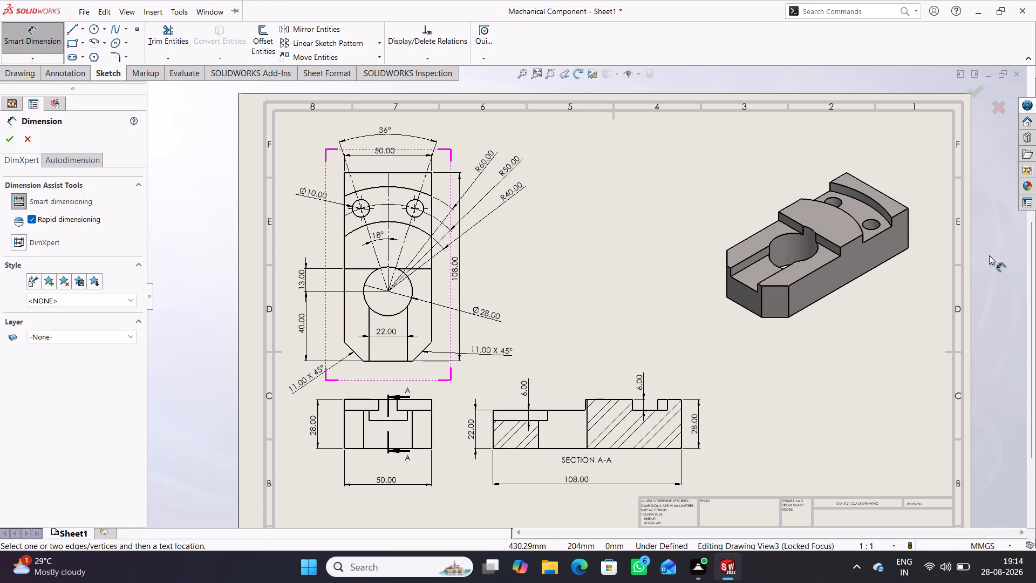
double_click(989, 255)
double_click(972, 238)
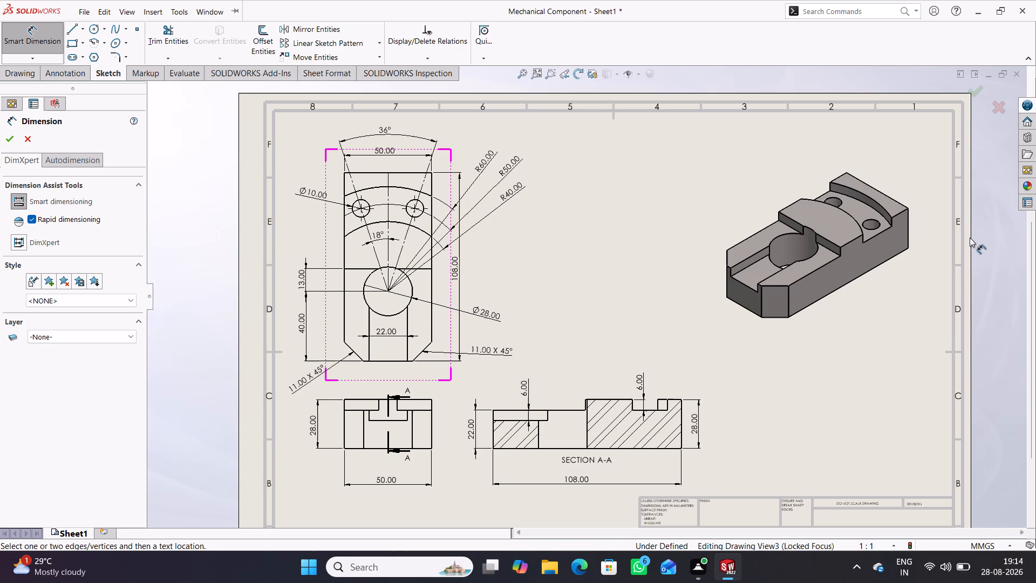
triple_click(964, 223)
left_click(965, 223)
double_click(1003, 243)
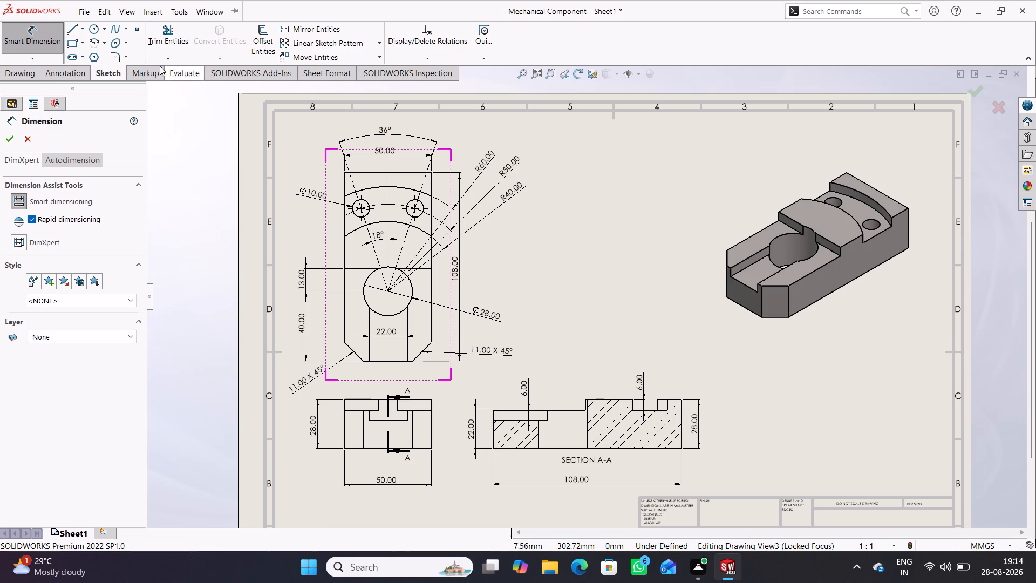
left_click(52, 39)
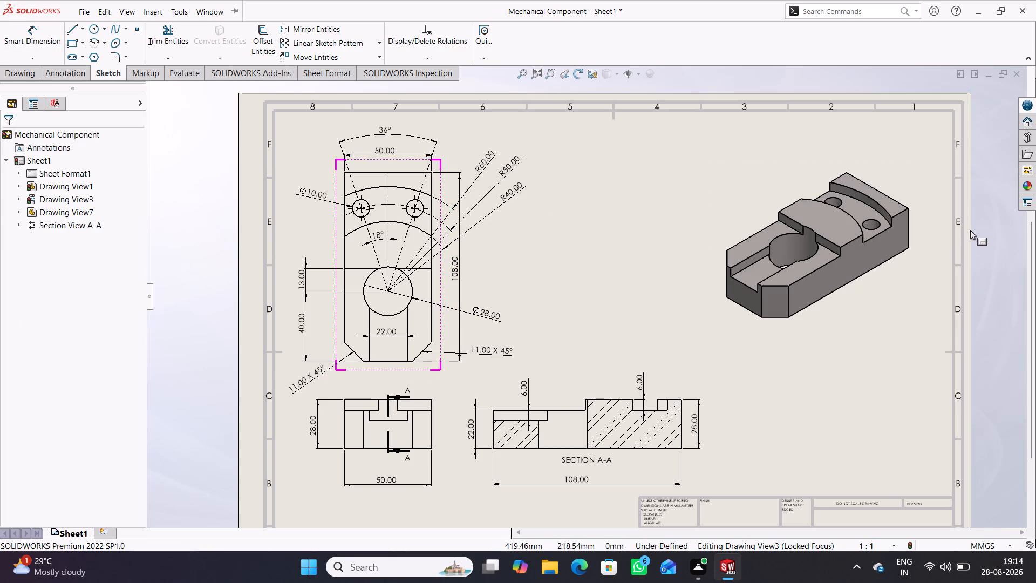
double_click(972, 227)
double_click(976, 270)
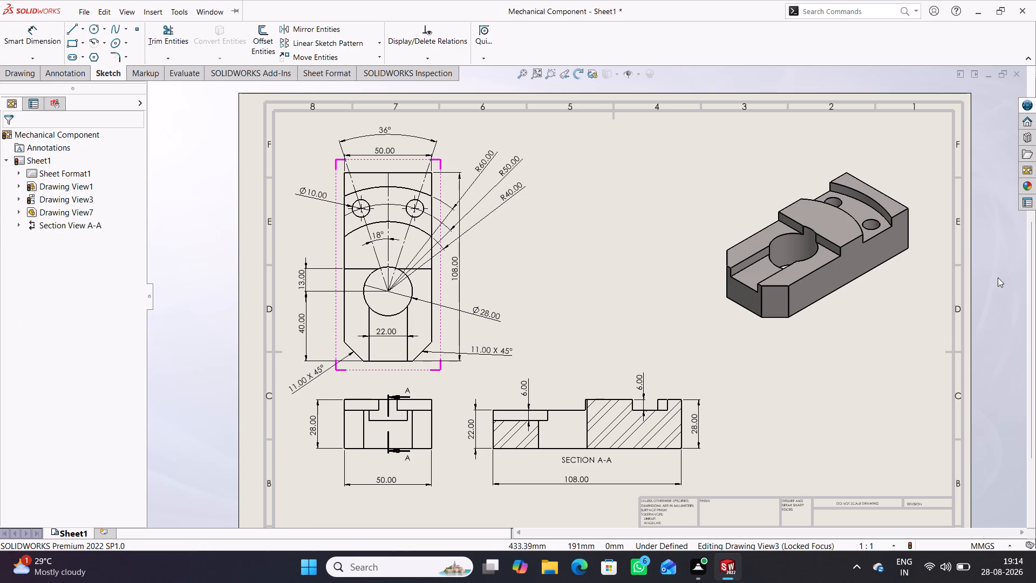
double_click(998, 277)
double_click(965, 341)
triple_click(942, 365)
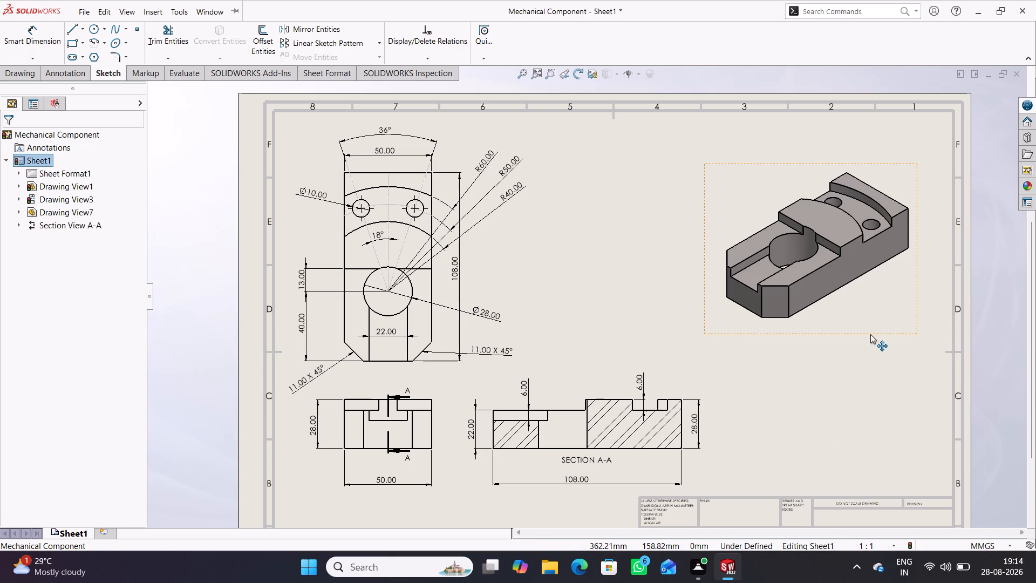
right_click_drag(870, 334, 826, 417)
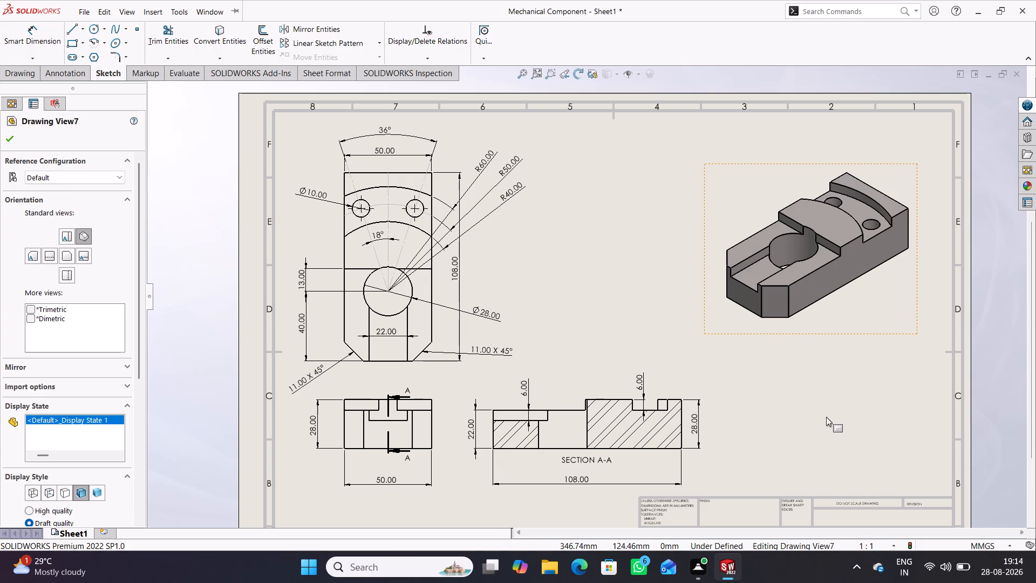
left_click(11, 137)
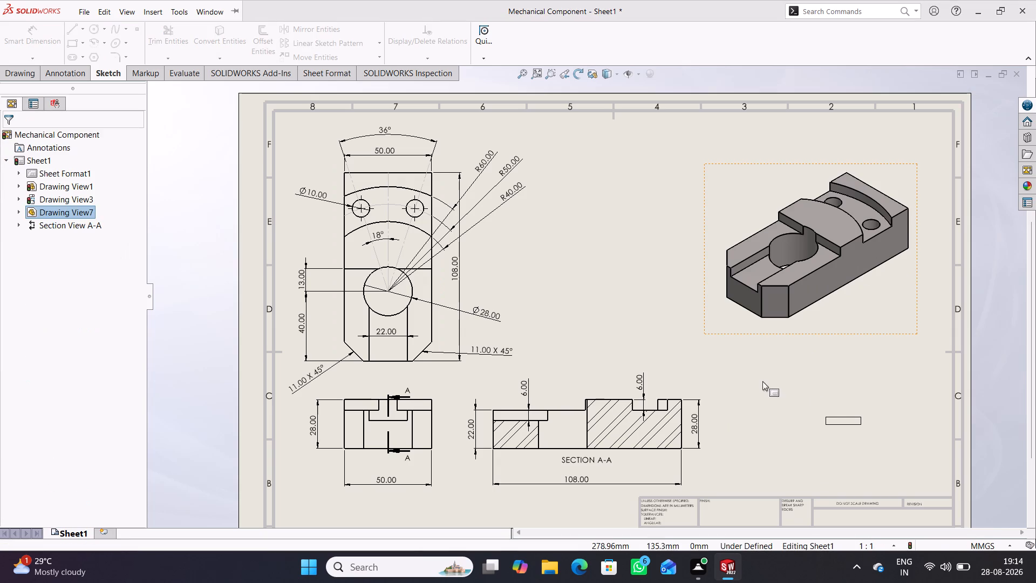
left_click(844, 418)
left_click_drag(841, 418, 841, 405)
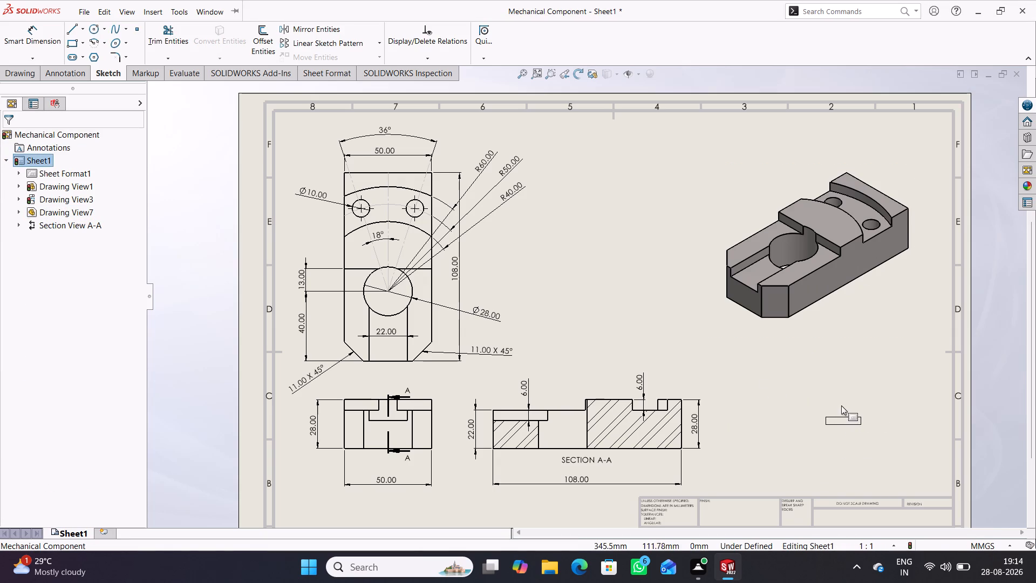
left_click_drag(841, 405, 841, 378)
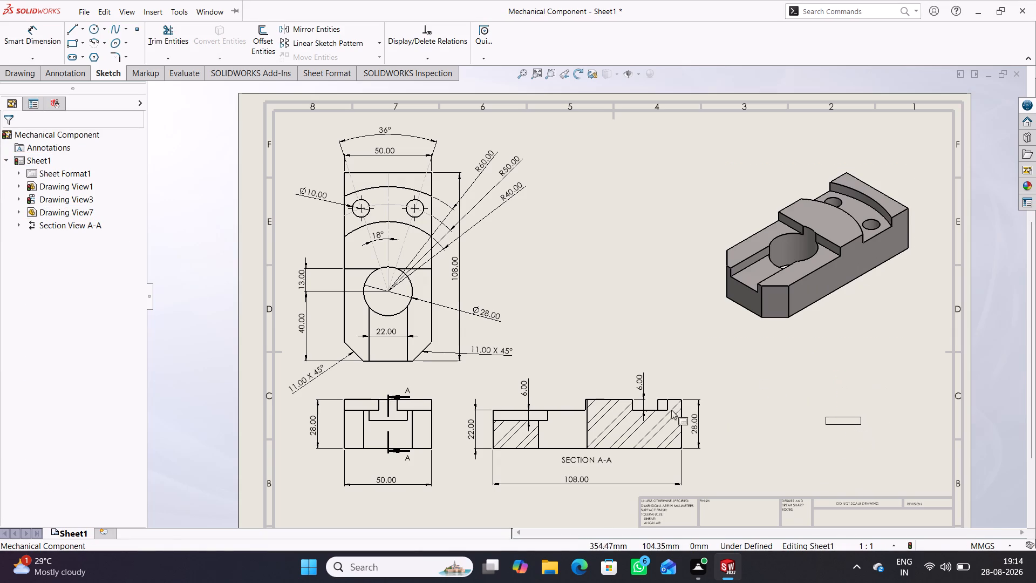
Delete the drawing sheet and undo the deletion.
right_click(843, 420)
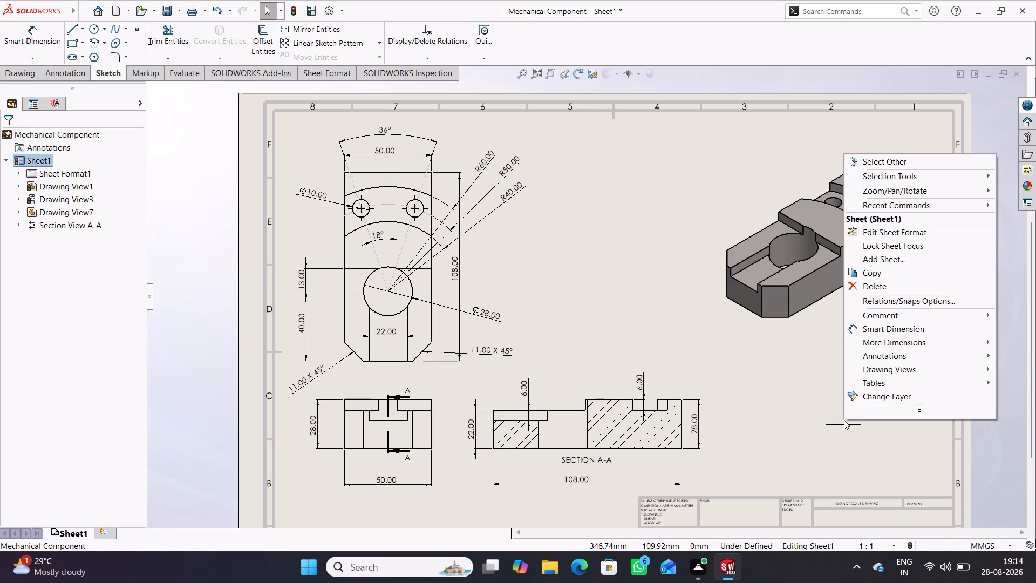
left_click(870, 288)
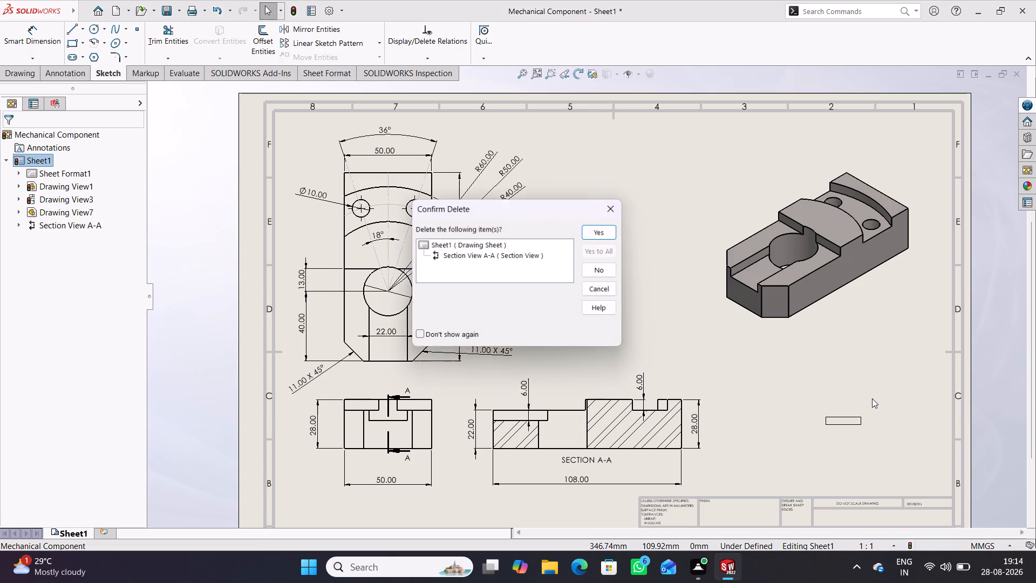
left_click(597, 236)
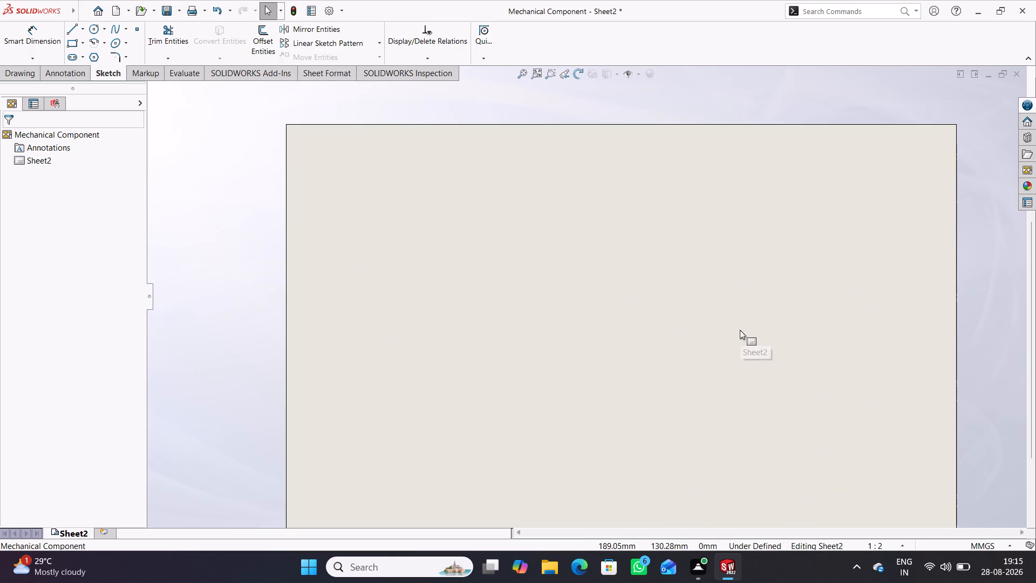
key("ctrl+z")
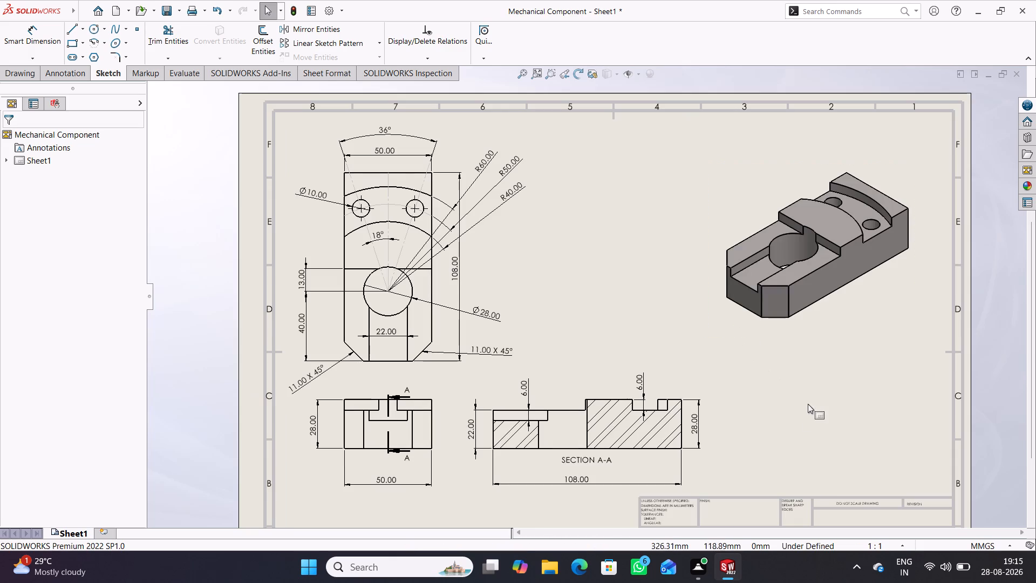
Add the note ISOMETRIC VIEW beneath the isometric view with a text size of 28.
left_click(840, 424)
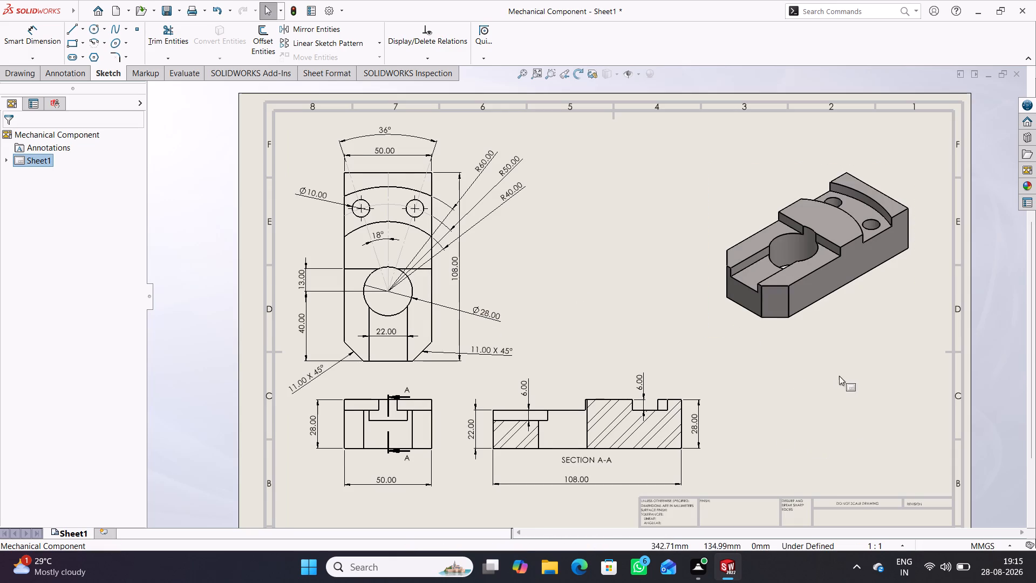
right_click_drag(853, 372, 848, 437)
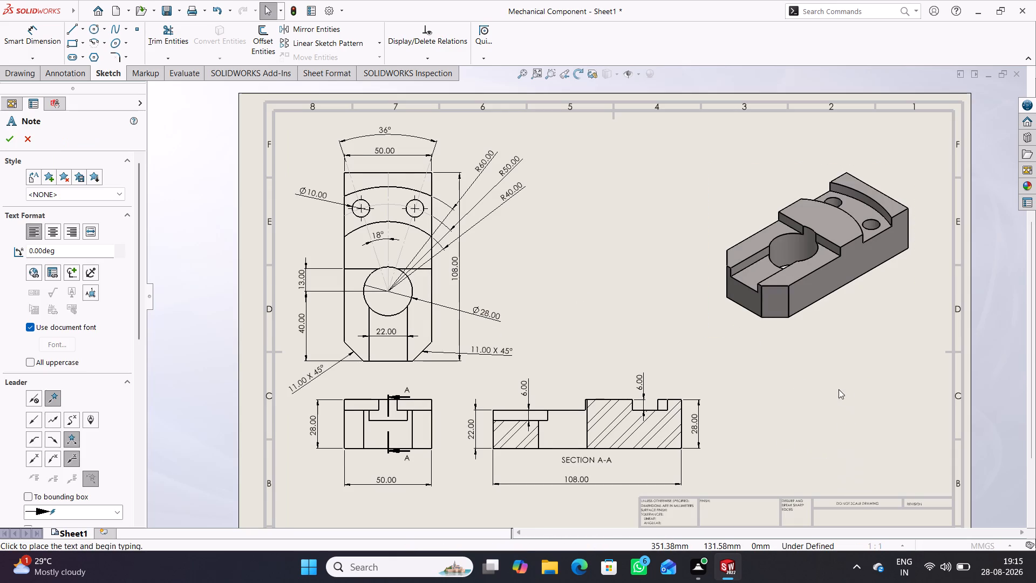
left_click(807, 342)
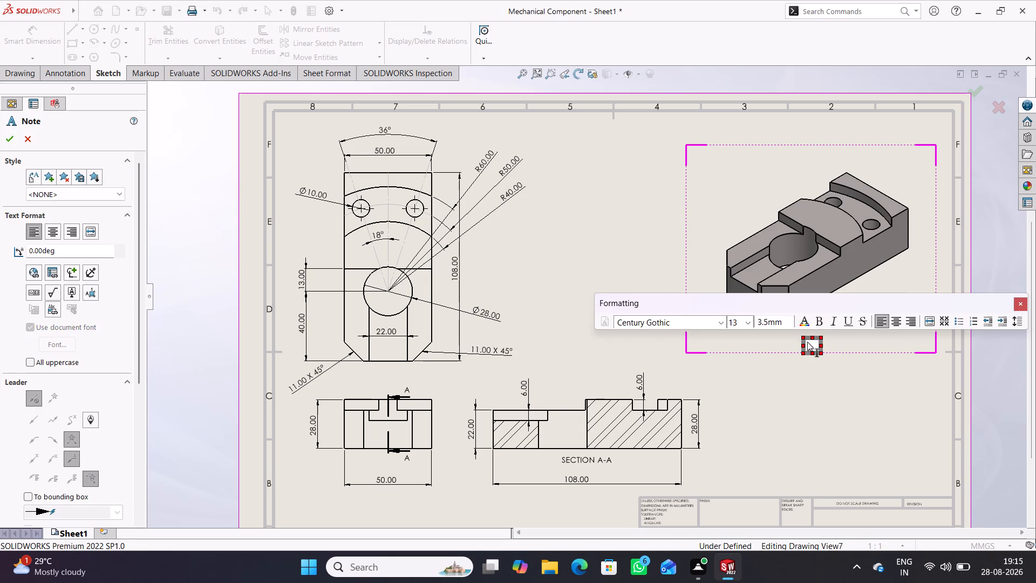
left_click(750, 324)
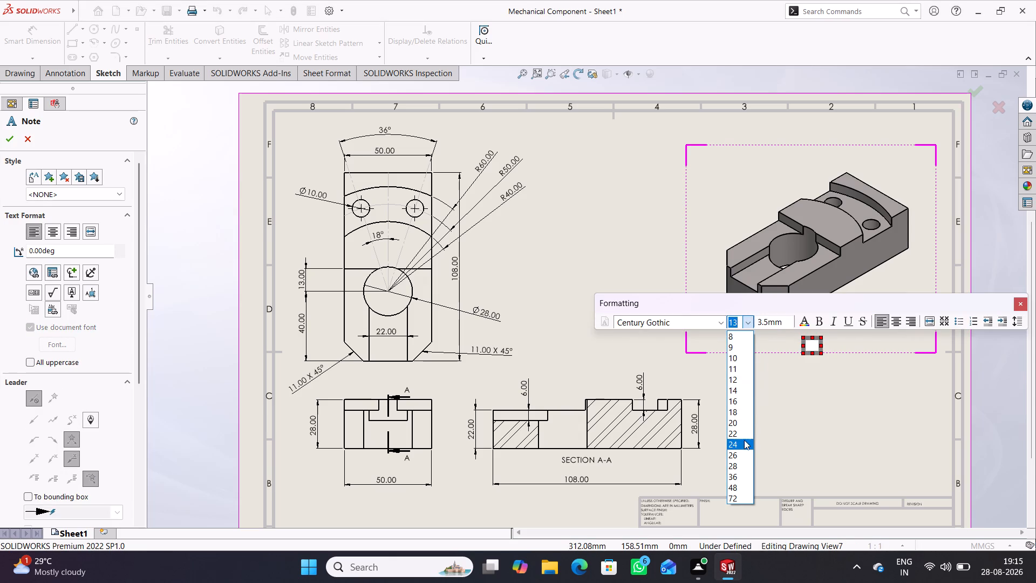
left_click(740, 466)
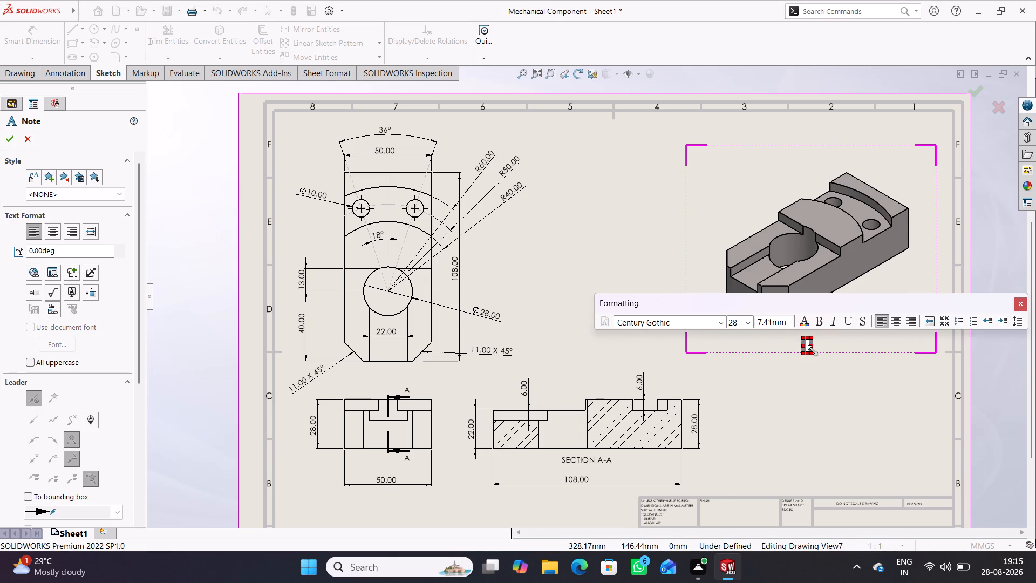
type("IS")
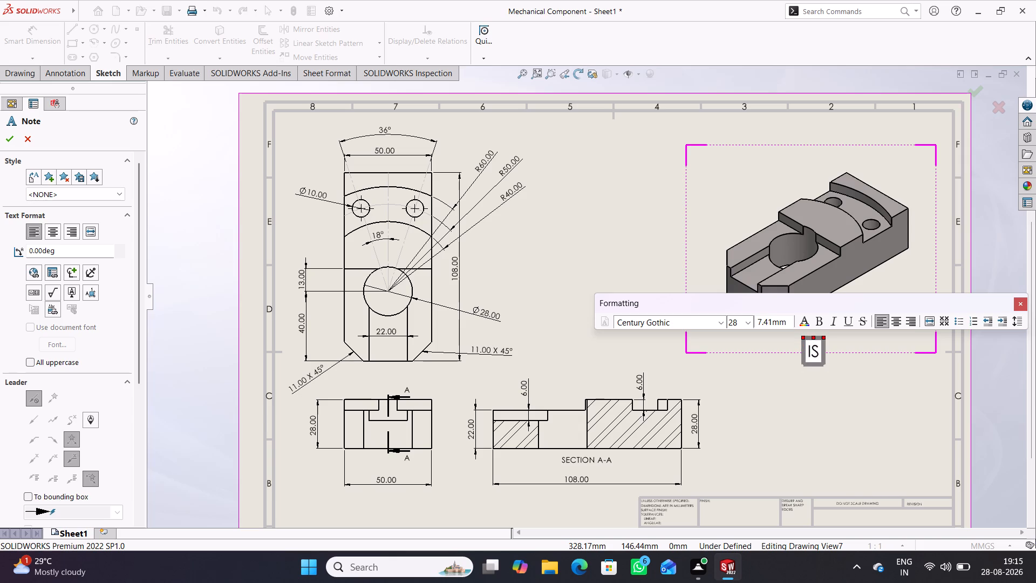
type("OMETRIC")
key("space")
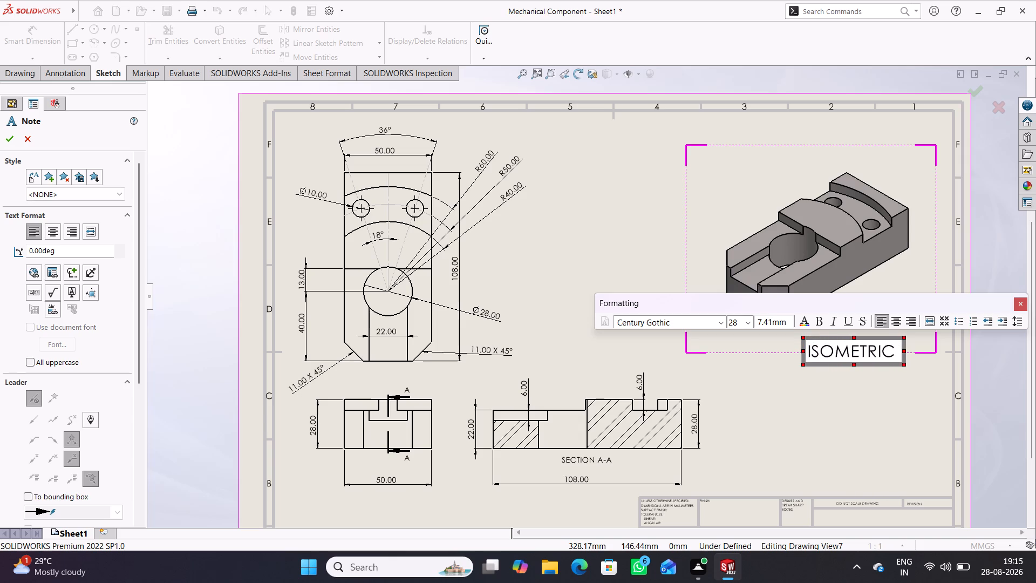
type("VIEW")
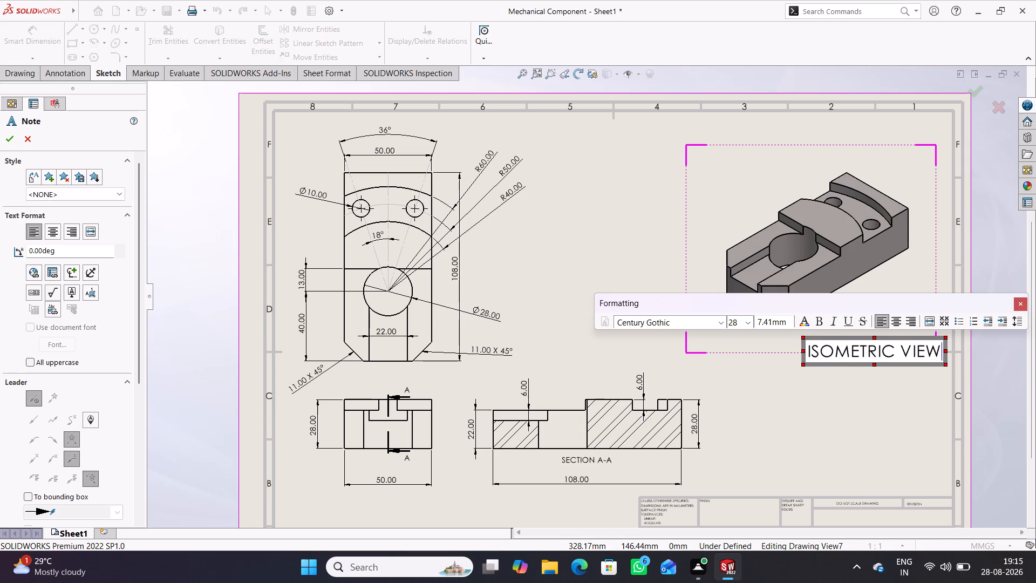
Reduce the ISOMETRIC VIEW note's text size, trying 20 and settling on 24.
left_click(746, 323)
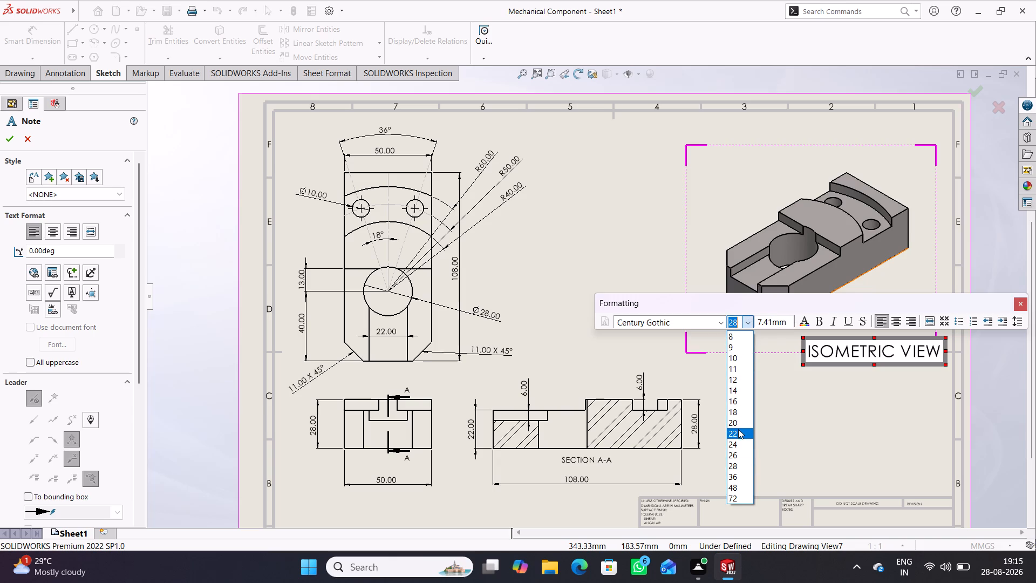
left_click(737, 423)
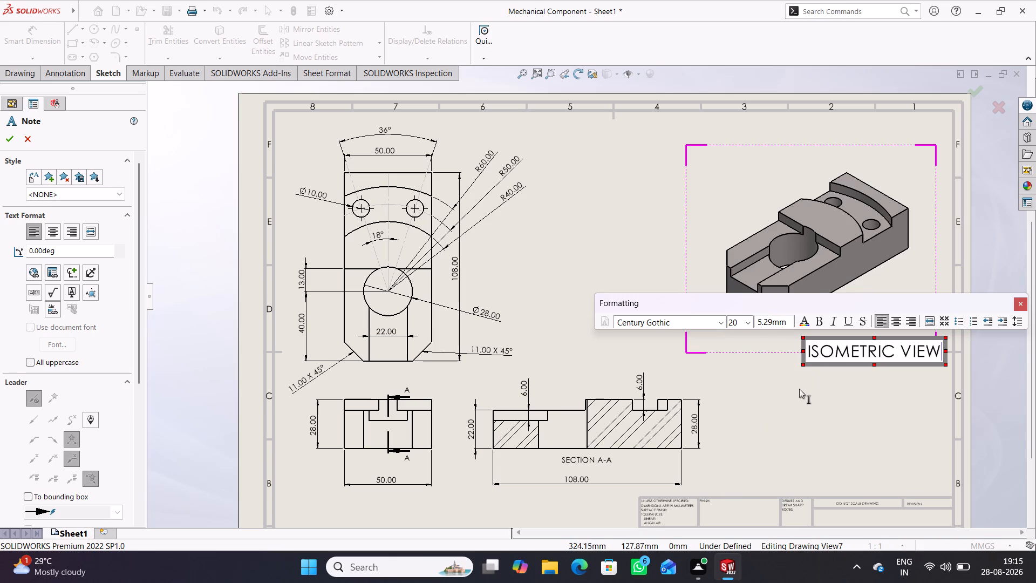
left_click(12, 141)
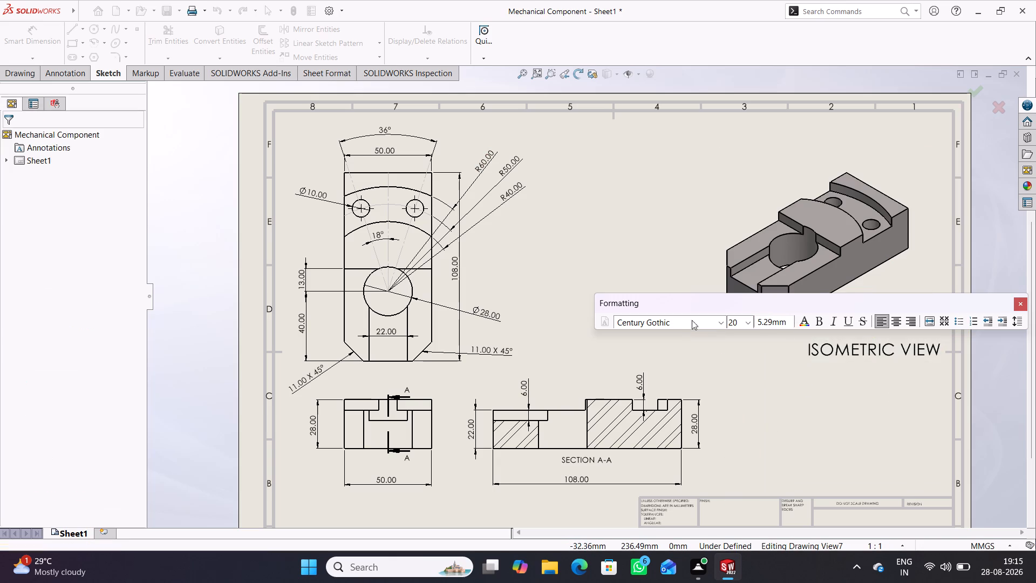
double_click(850, 354)
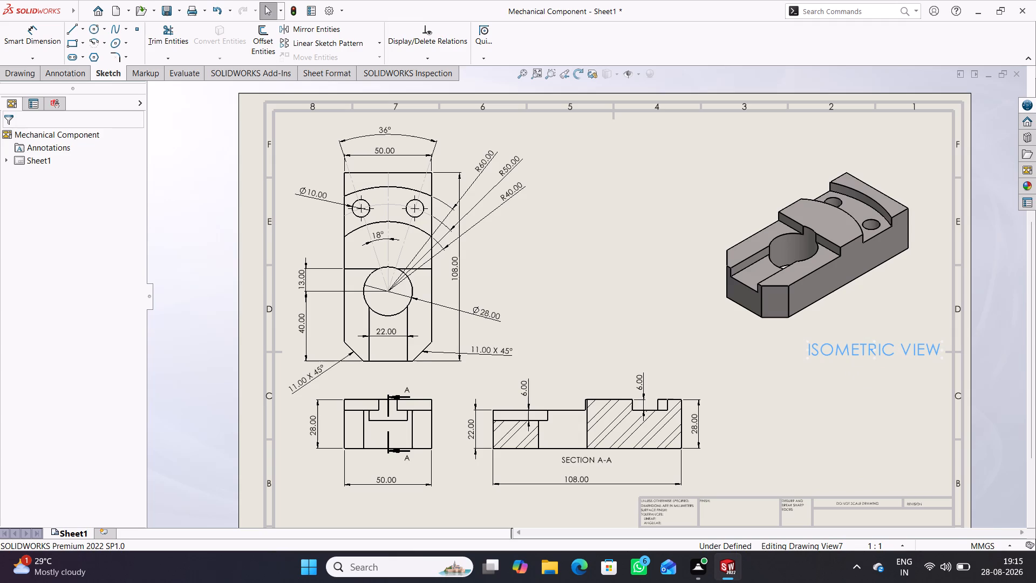
left_click(747, 320)
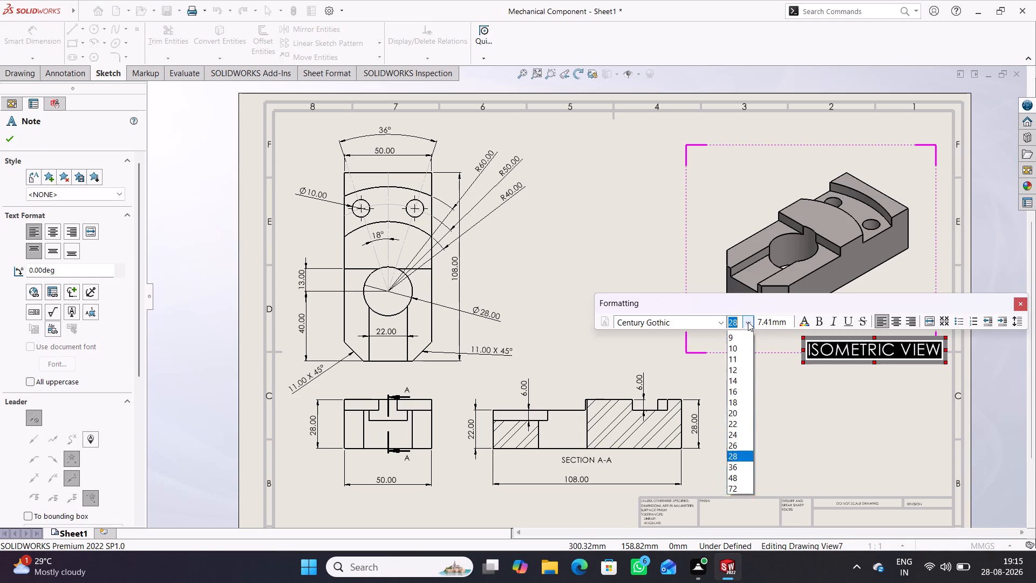
left_click(740, 443)
left_click(842, 409)
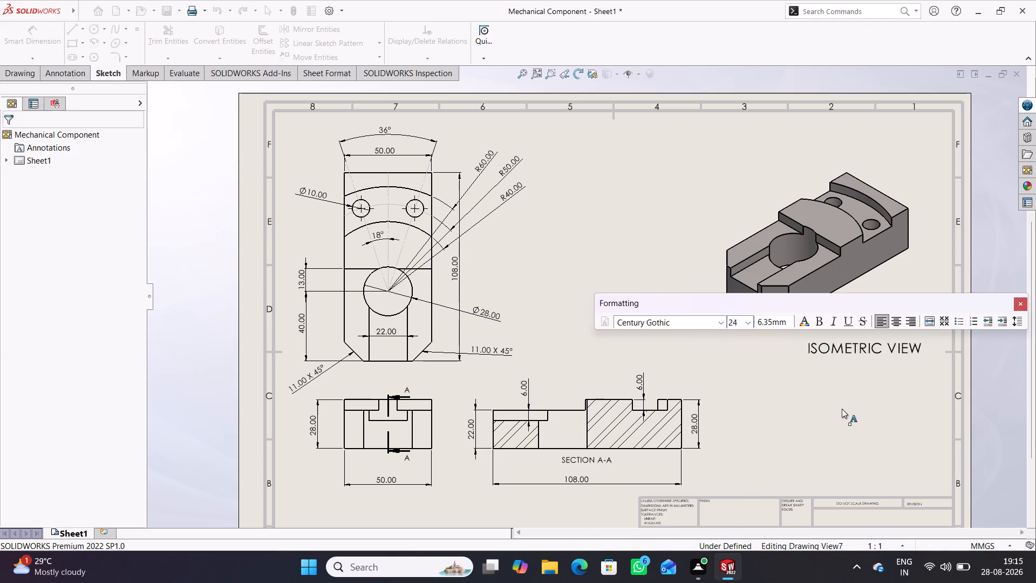
Center-align the ISOMETRIC VIEW note's text and reposition the note centrally beneath the isometric view.
left_click_drag(831, 349, 806, 347)
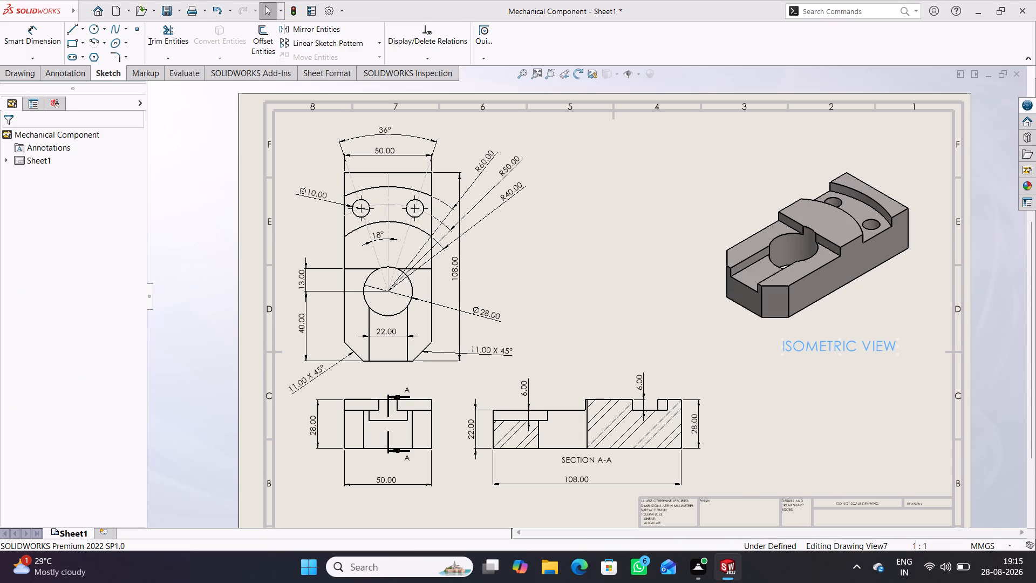
double_click(829, 342)
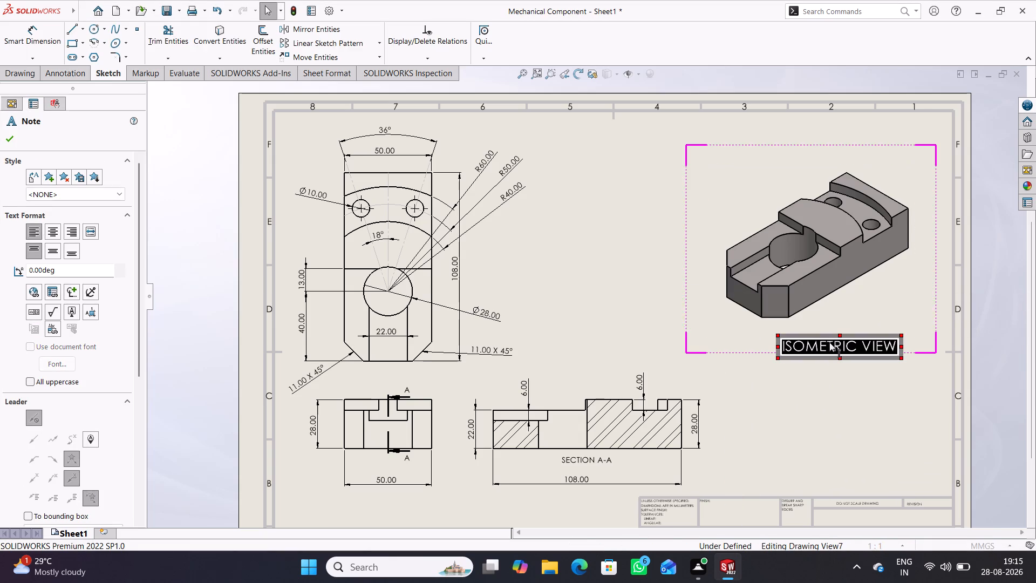
left_click(894, 320)
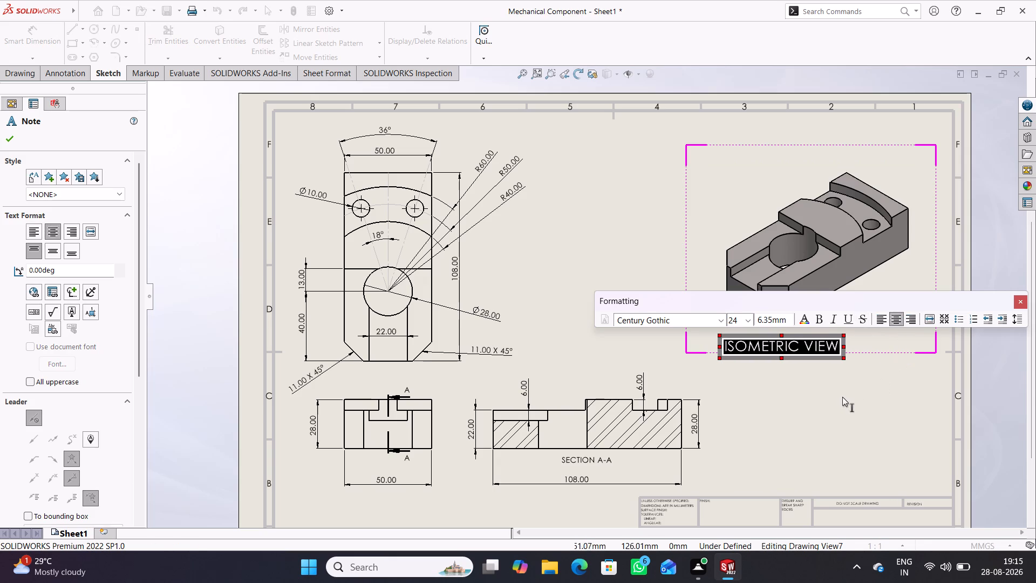
left_click(834, 399)
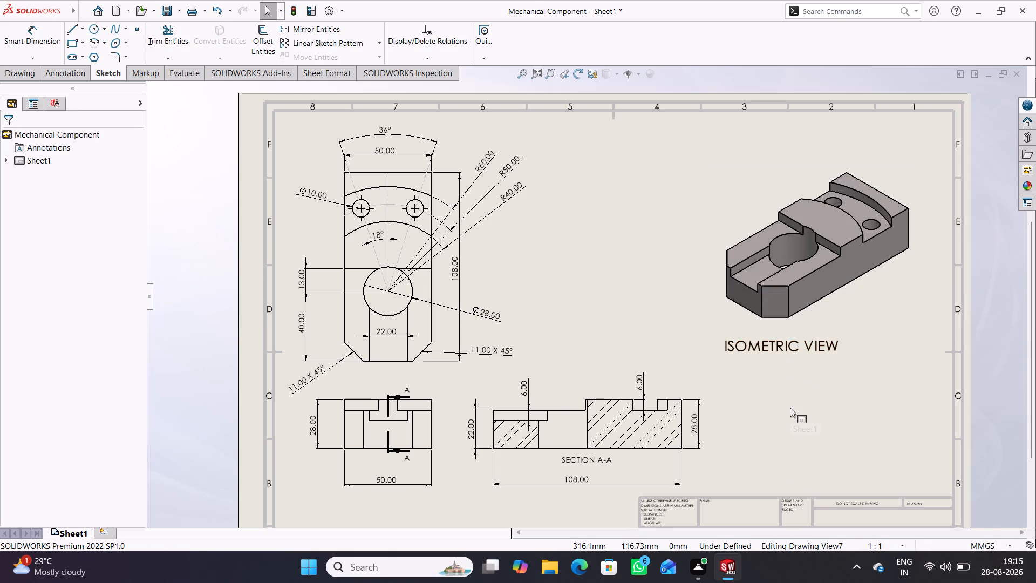
left_click_drag(759, 348, 798, 344)
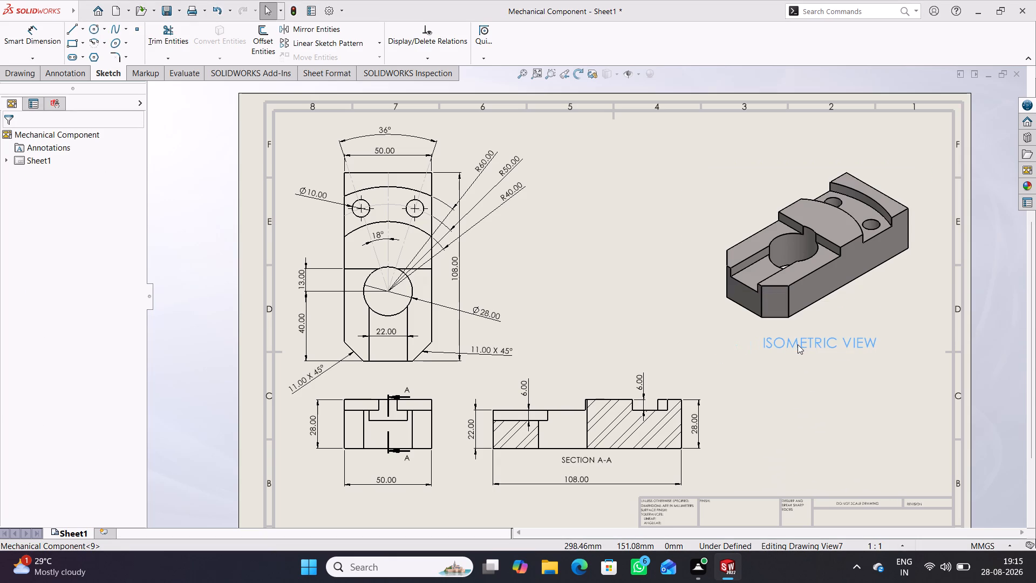
left_click_drag(798, 344, 796, 346)
left_click(822, 408)
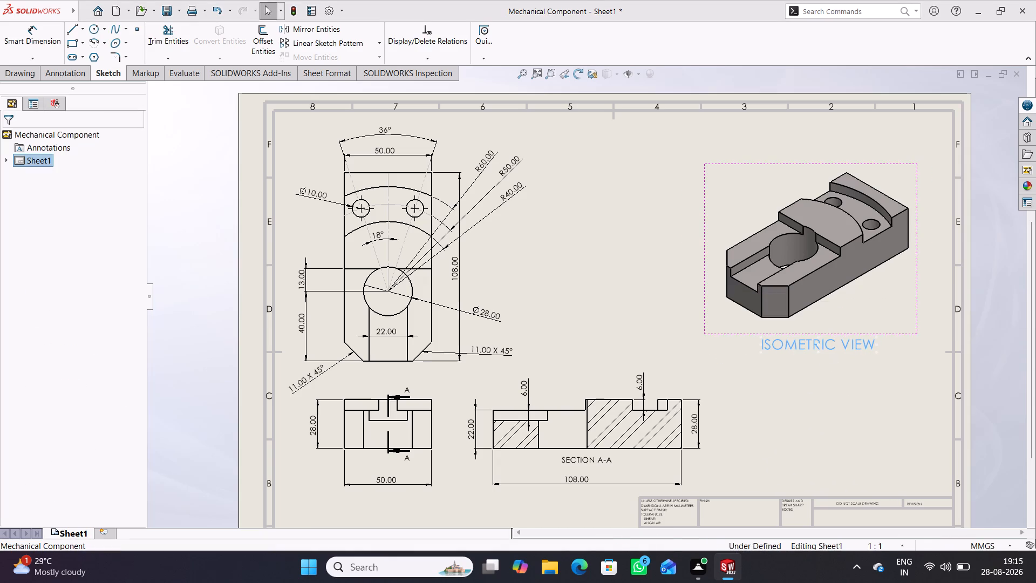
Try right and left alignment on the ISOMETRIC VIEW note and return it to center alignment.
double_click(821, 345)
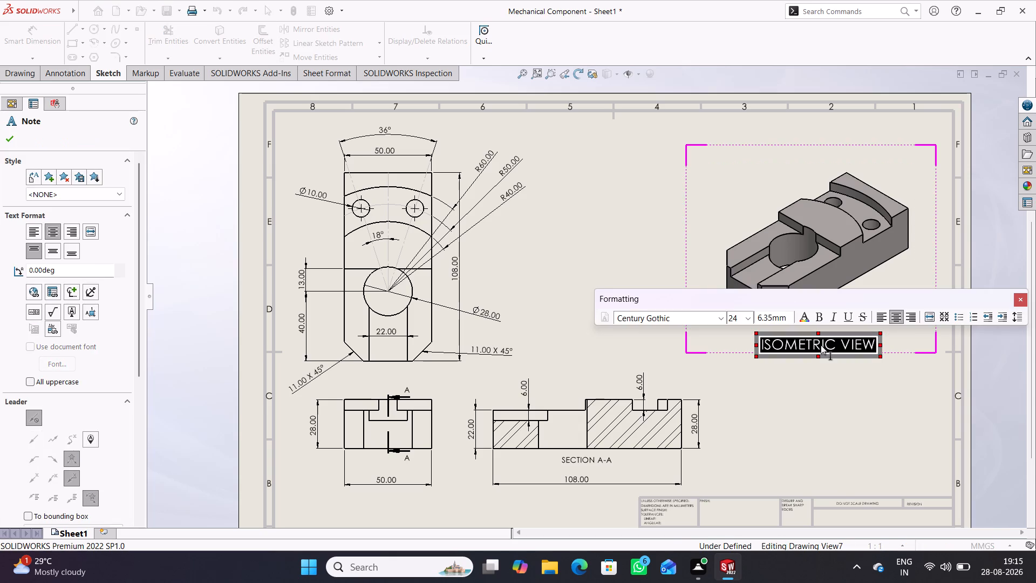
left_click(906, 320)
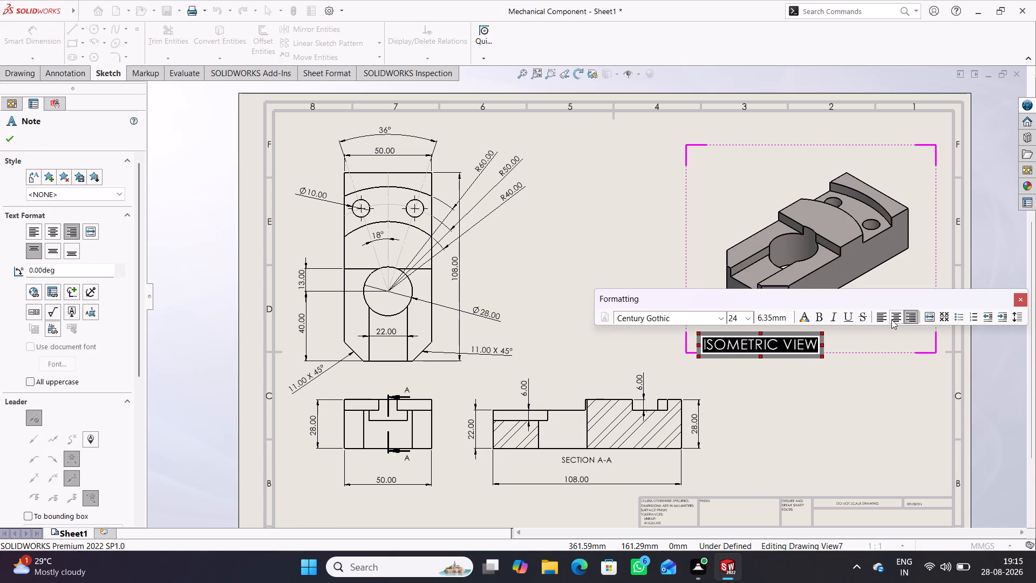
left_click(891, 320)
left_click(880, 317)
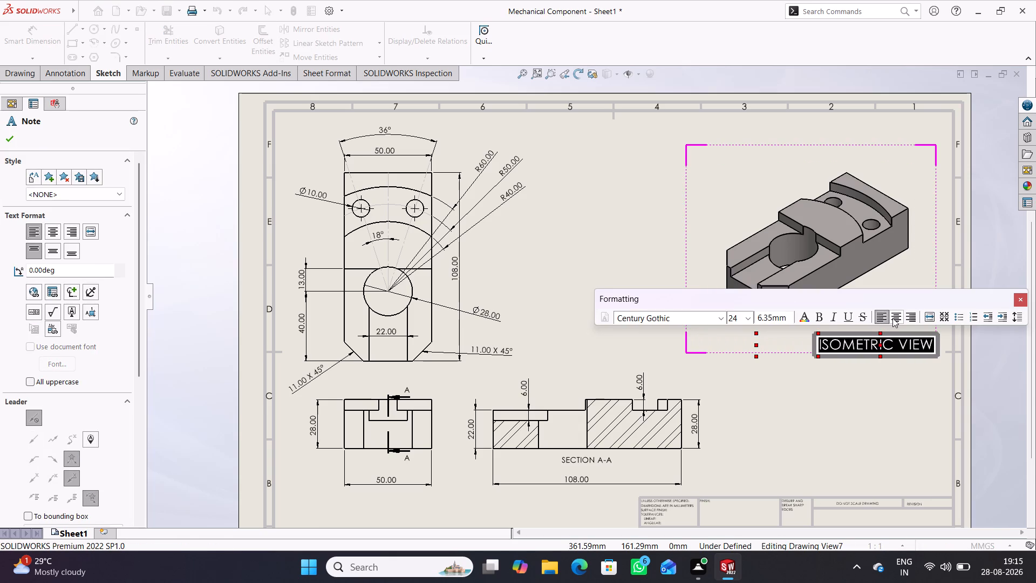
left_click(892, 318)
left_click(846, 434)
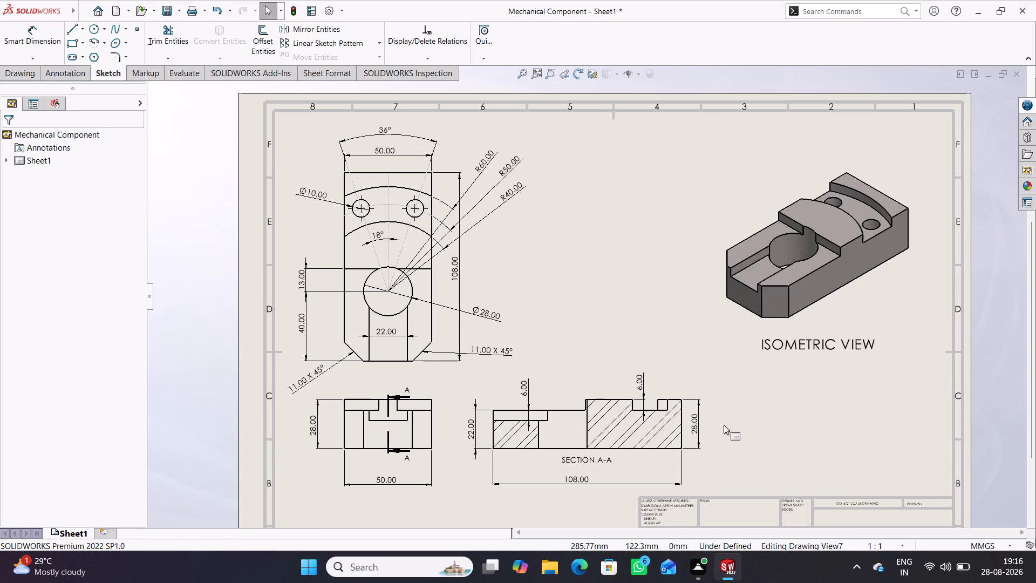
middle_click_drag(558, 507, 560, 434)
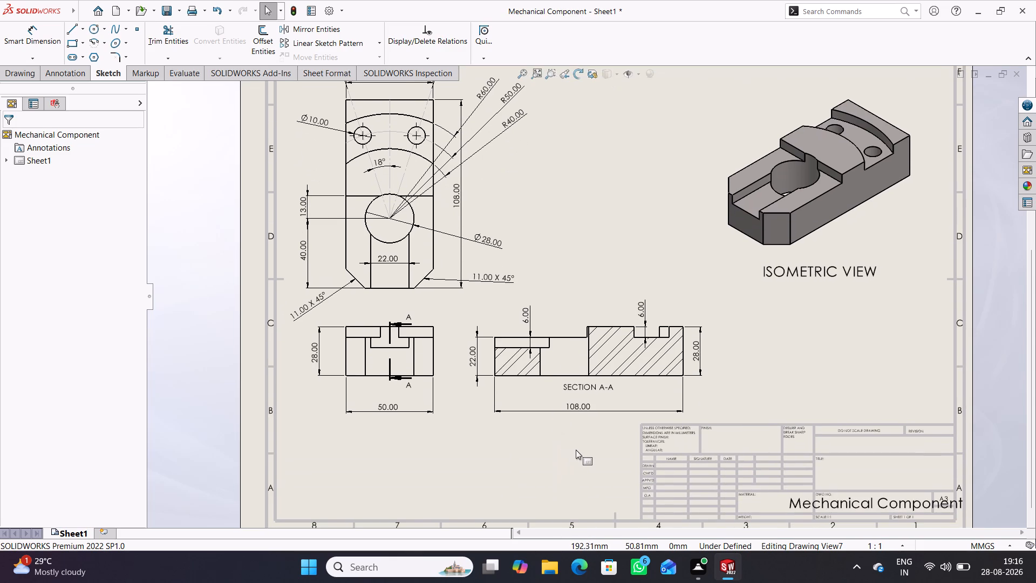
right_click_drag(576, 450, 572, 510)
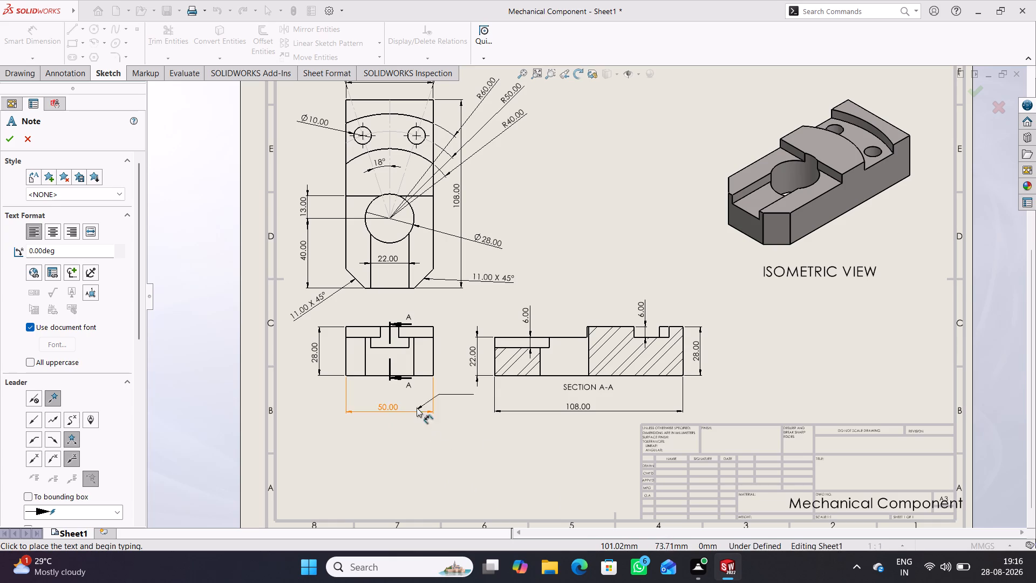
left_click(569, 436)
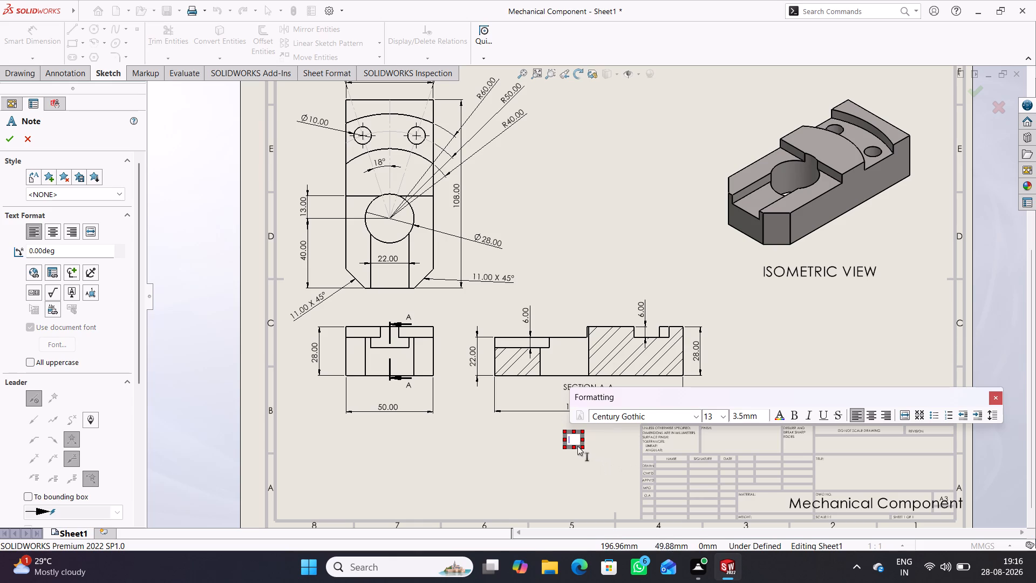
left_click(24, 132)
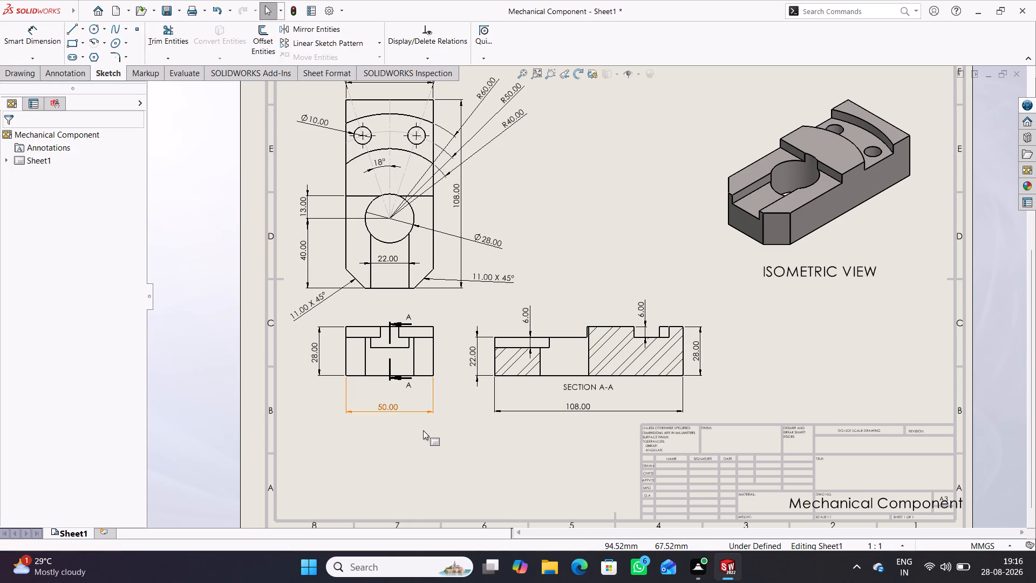
Add the note FRONT VIEW beneath the front view's 50.00 width dimension.
right_click_drag(426, 443, 409, 504)
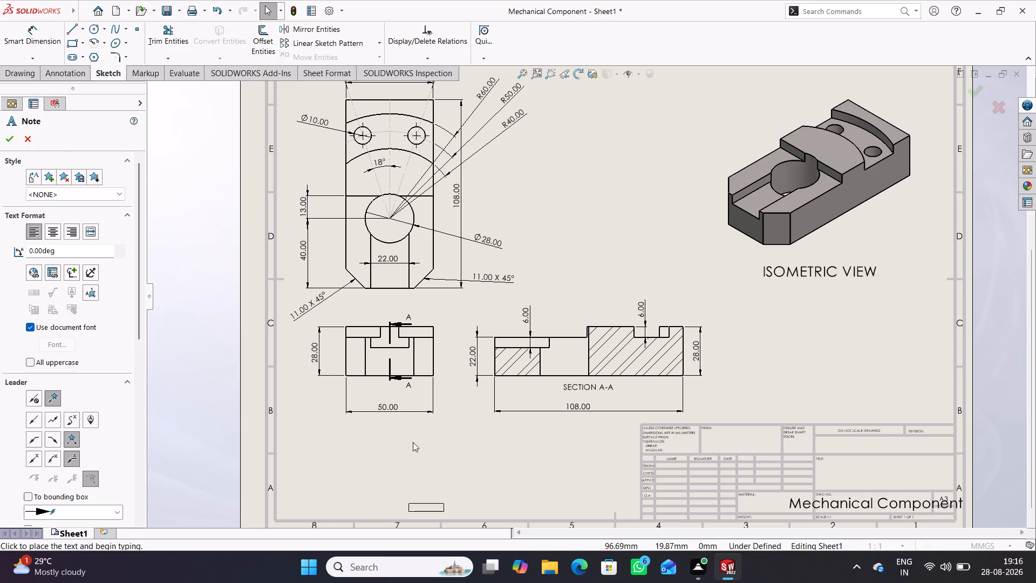
left_click(374, 440)
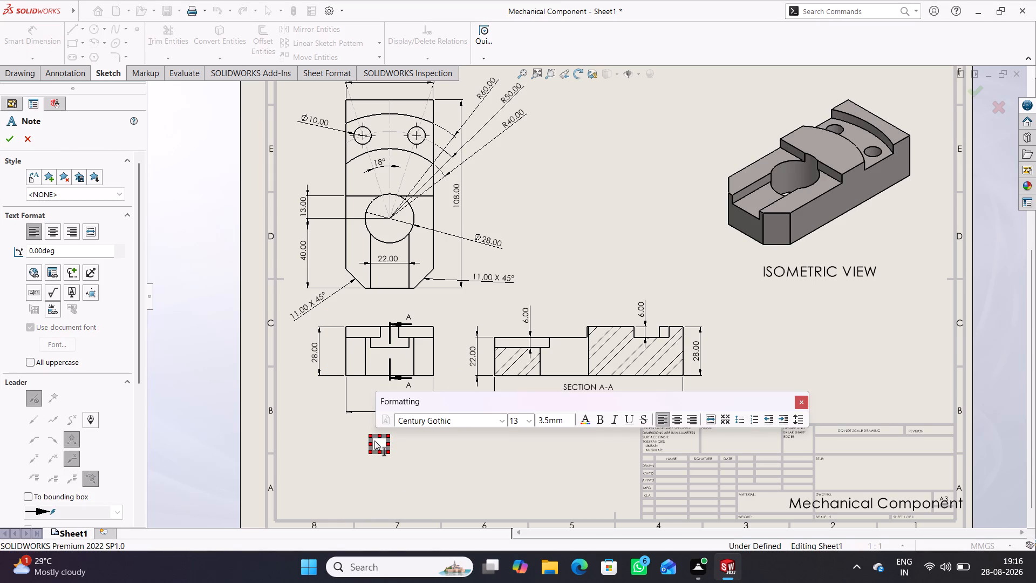
type("FRONT")
key("space")
type("VIEW")
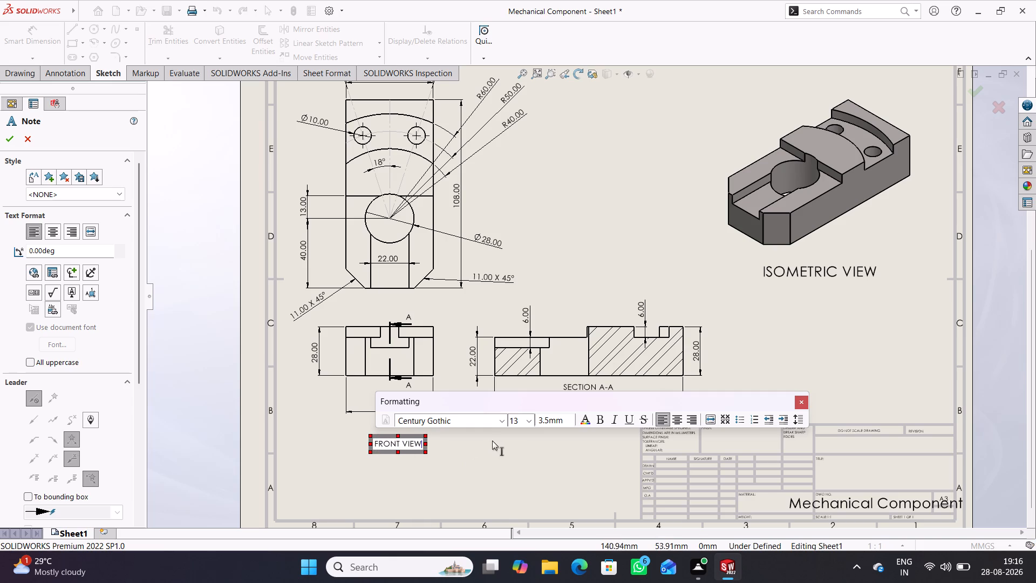
Set the FRONT VIEW note's text size to 20.
left_click(528, 420)
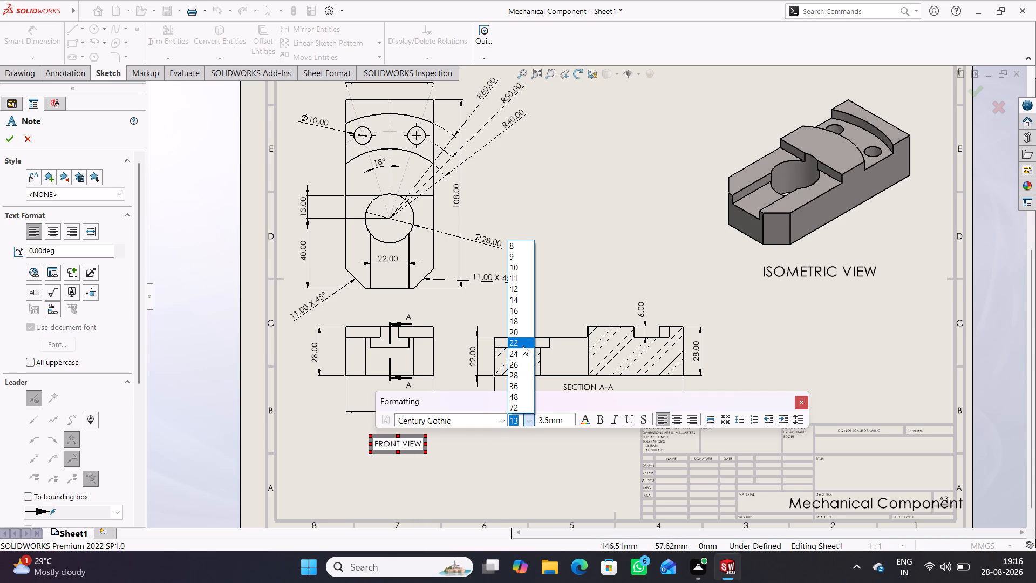
left_click(523, 337)
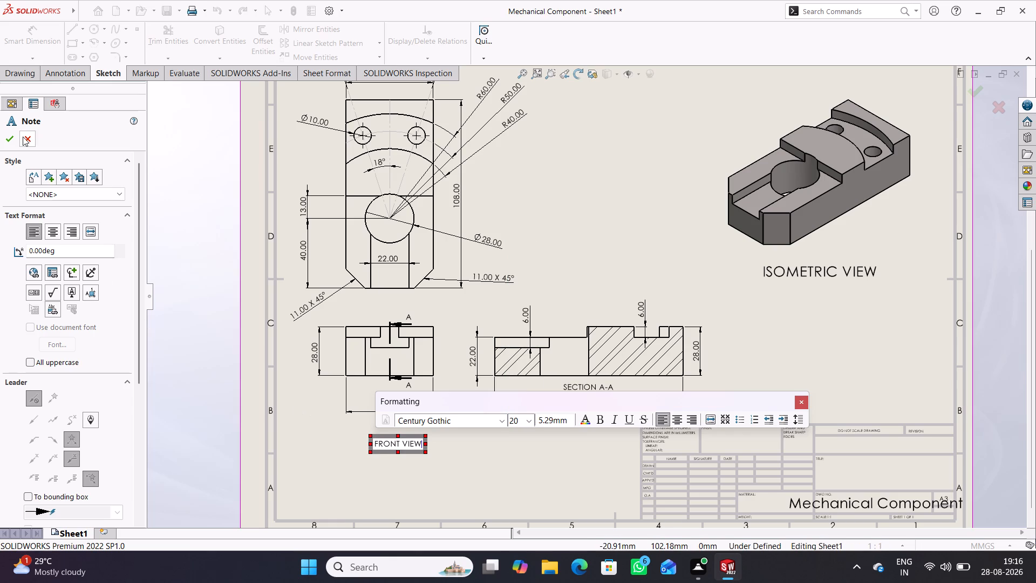
left_click(14, 135)
double_click(398, 443)
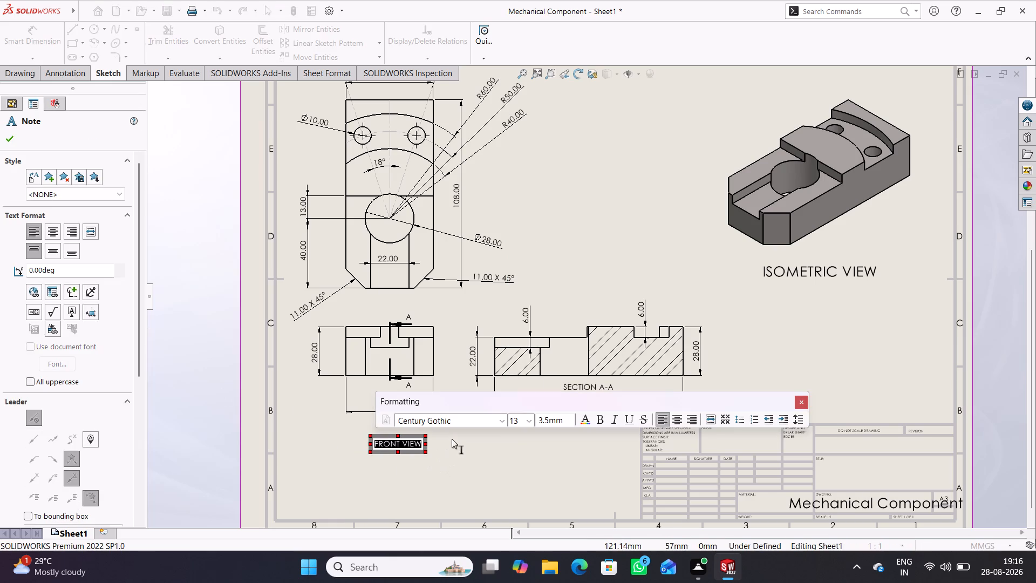
left_click(526, 419)
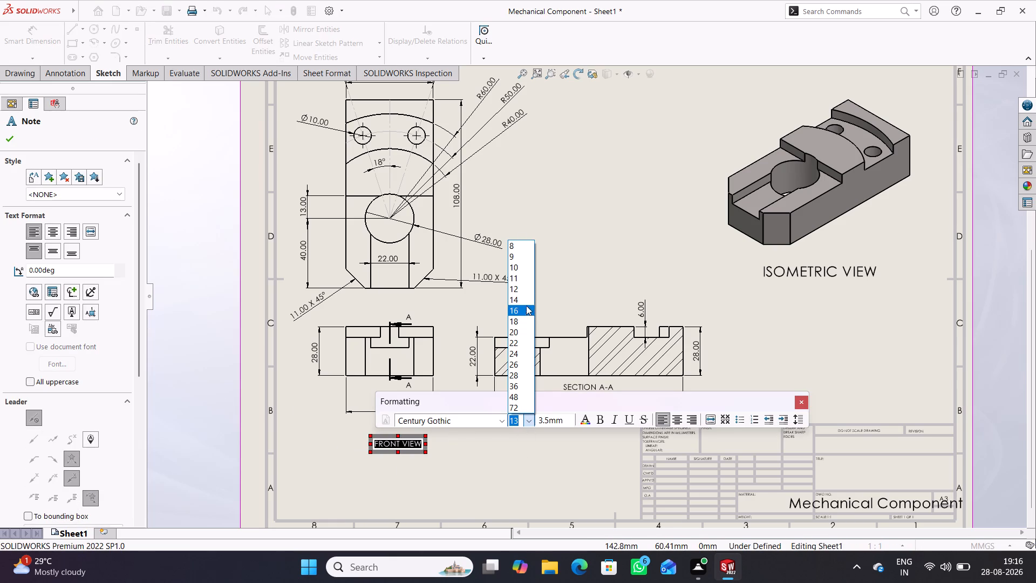
left_click(519, 331)
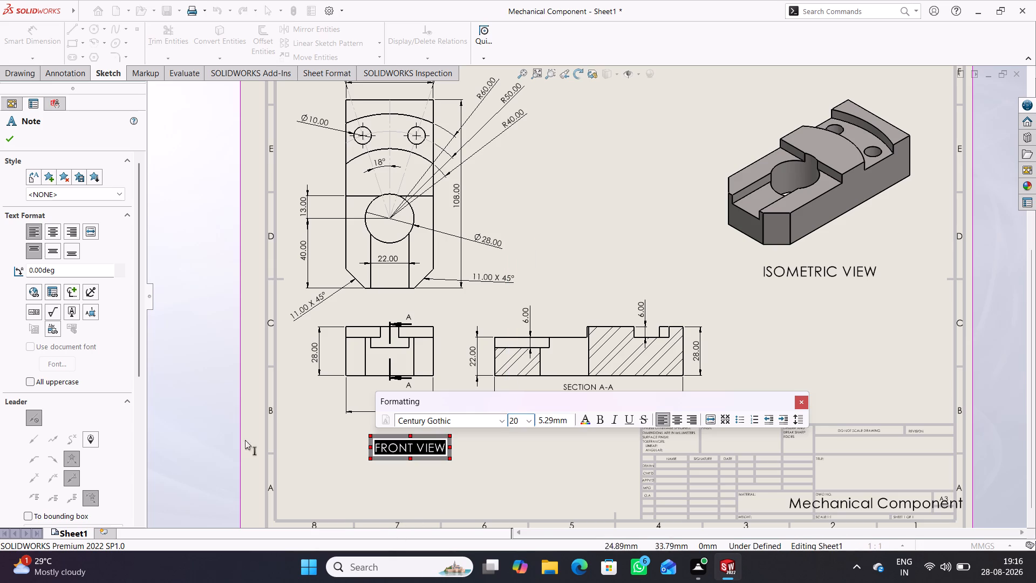
left_click(10, 139)
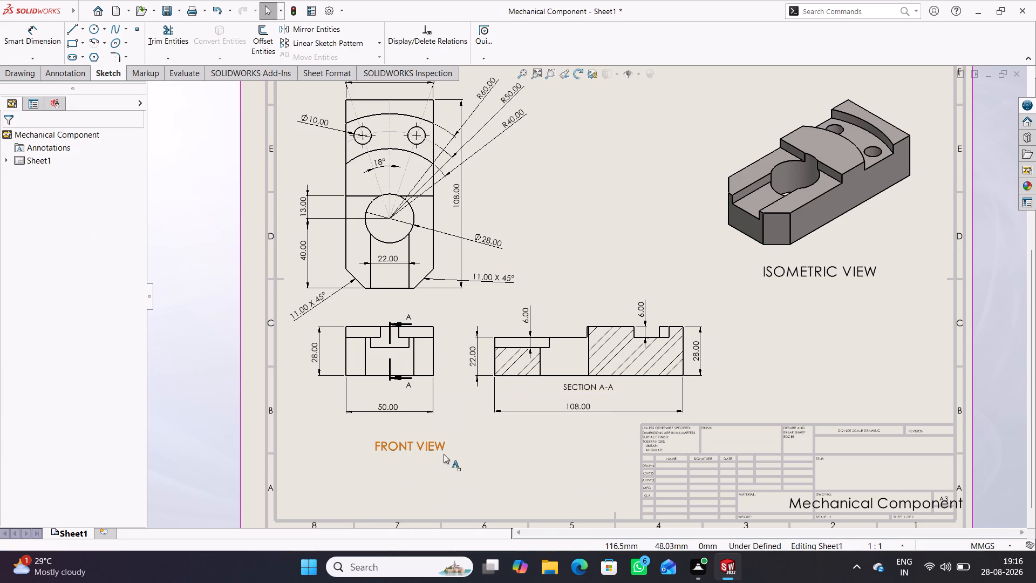
Center-align the FRONT VIEW note's text, trying right alignment as well, and reposition the note centrally beneath the front view.
left_click(430, 450)
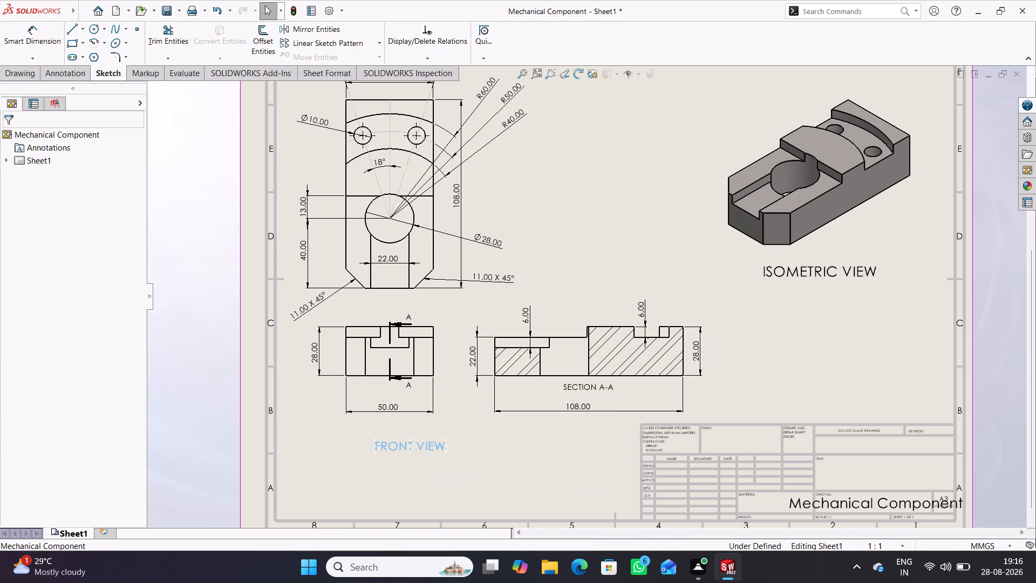
double_click(431, 444)
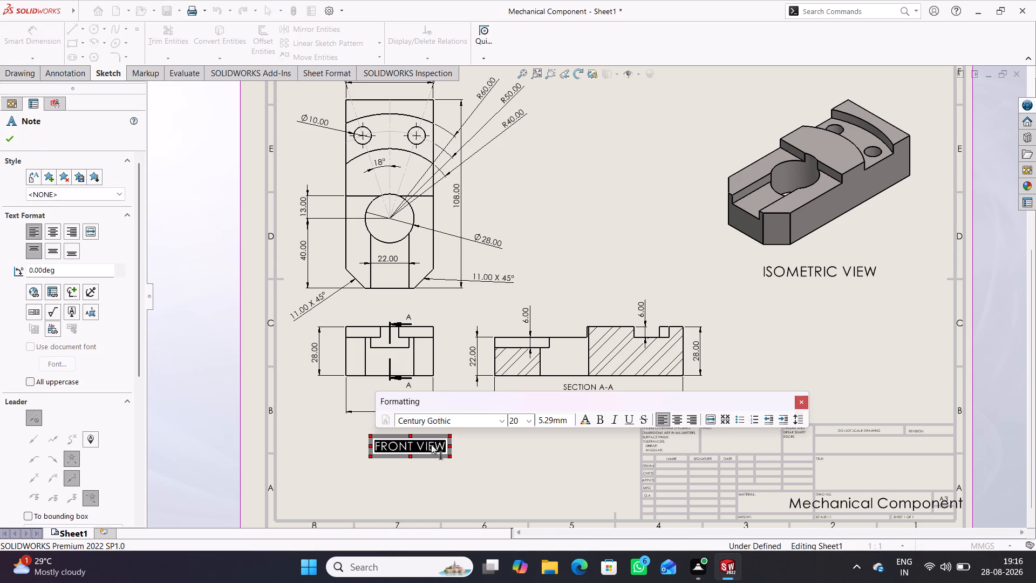
left_click(678, 421)
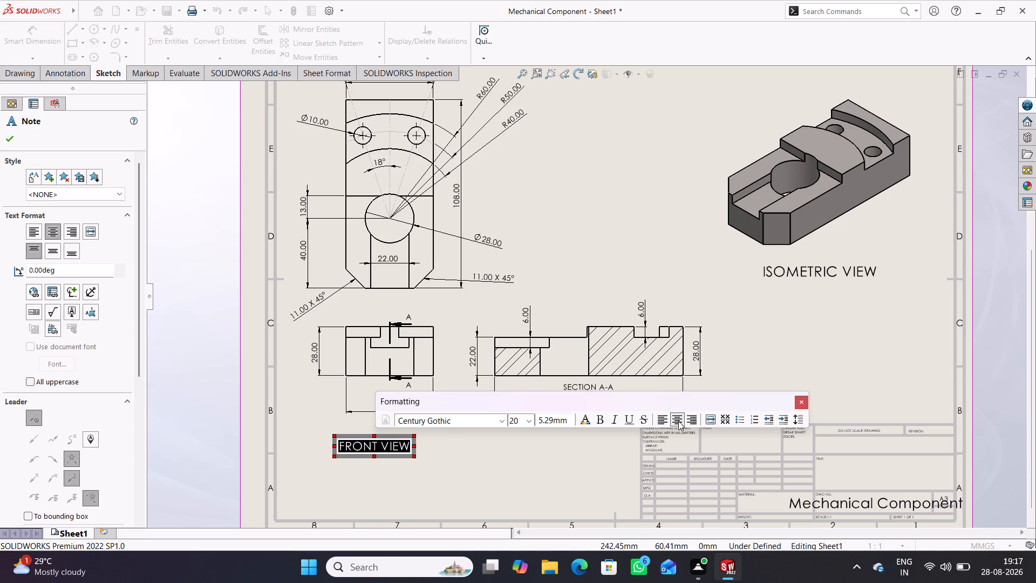
left_click(697, 421)
left_click(676, 418)
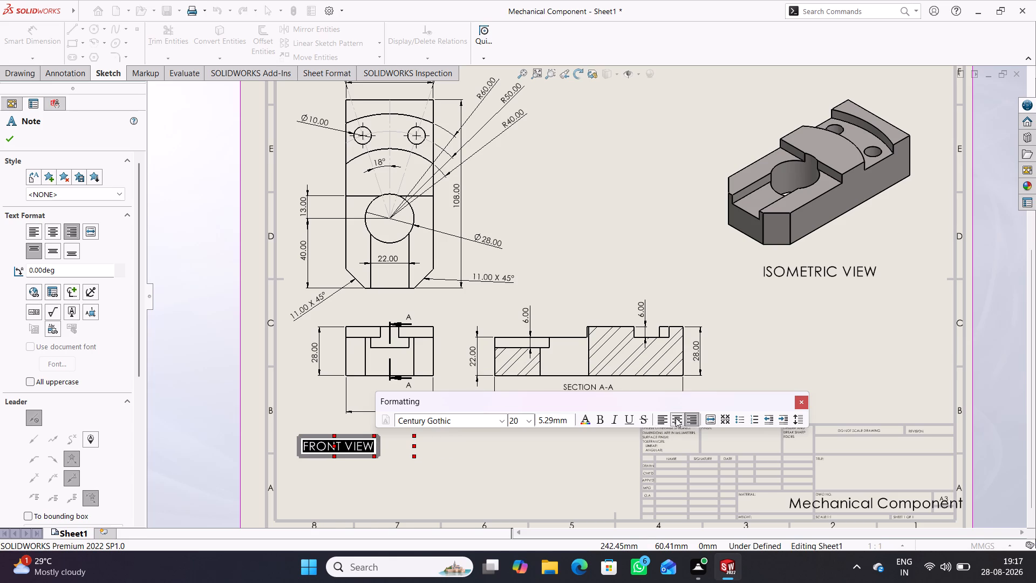
left_click(386, 474)
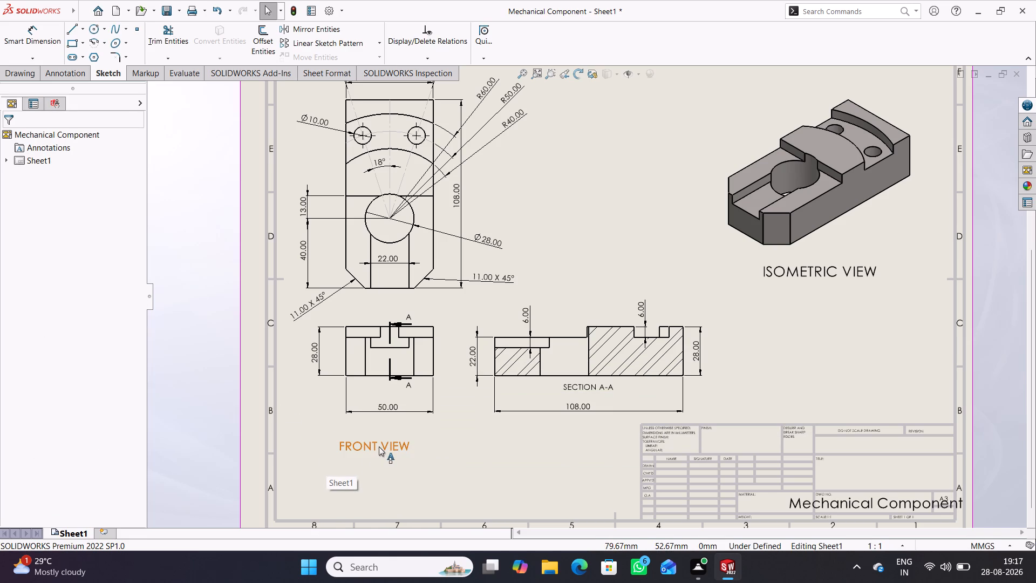
left_click_drag(379, 446, 393, 443)
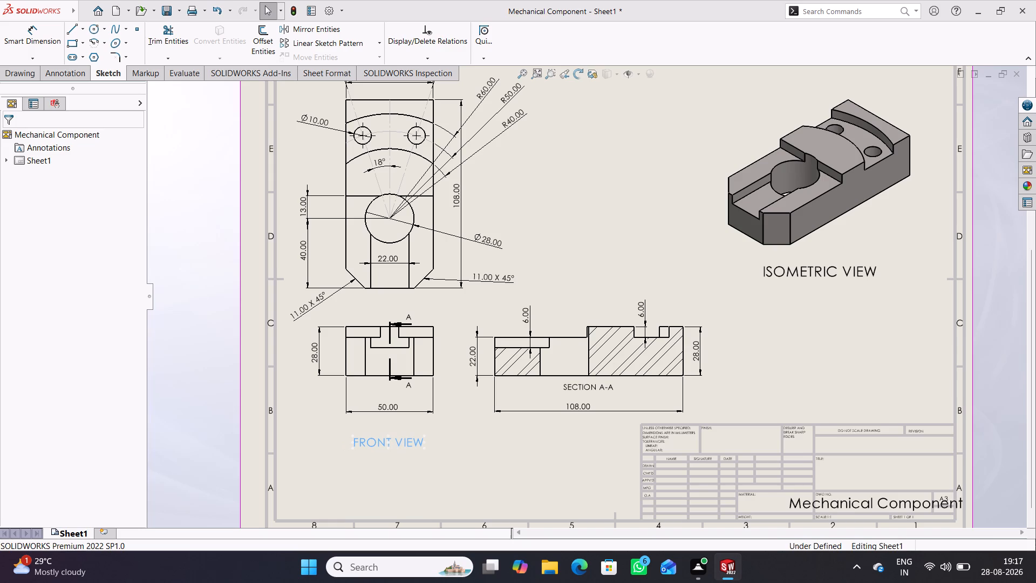
left_click(480, 460)
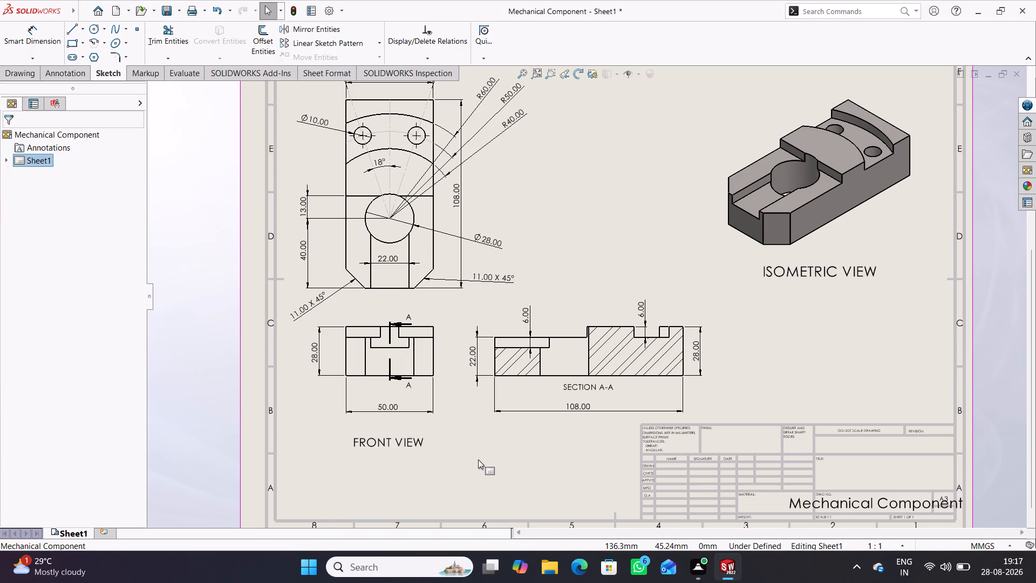
Move the top view upward, then partly back down, to widen its gap above the front view.
middle_click_drag(478, 459, 471, 468)
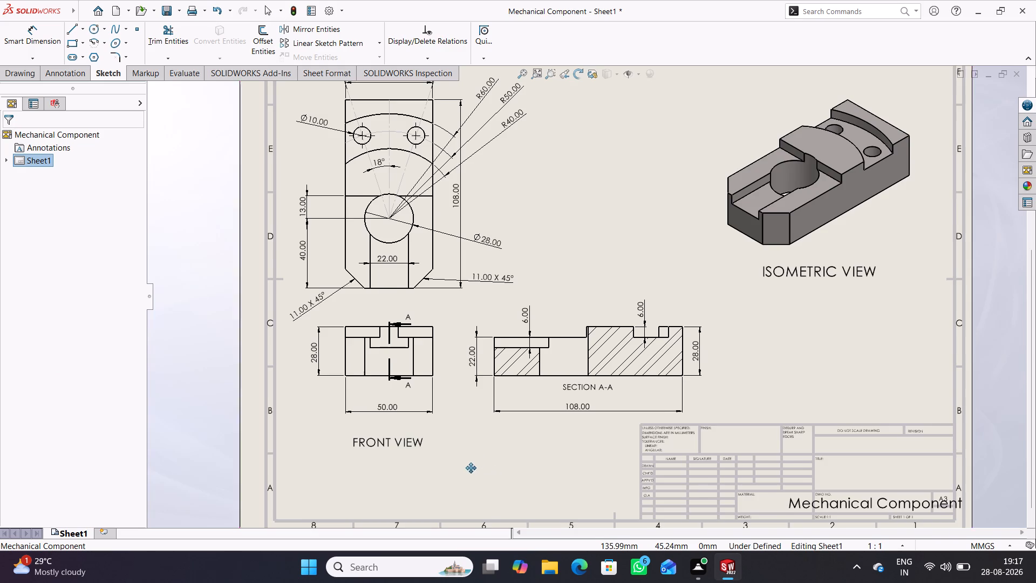
middle_click_drag(471, 468, 442, 497)
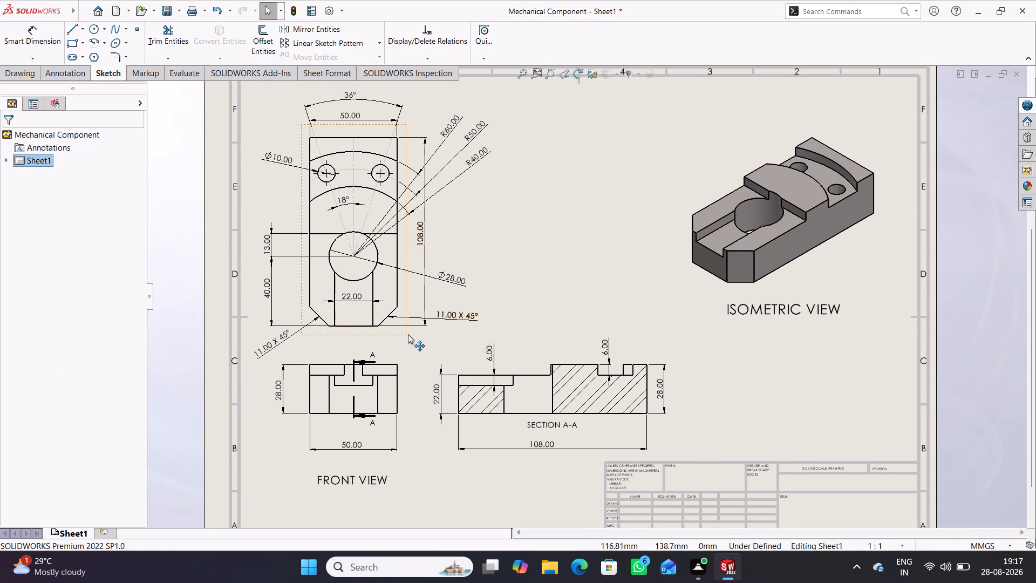
left_click_drag(408, 334, 411, 303)
middle_click_drag(507, 289, 503, 314)
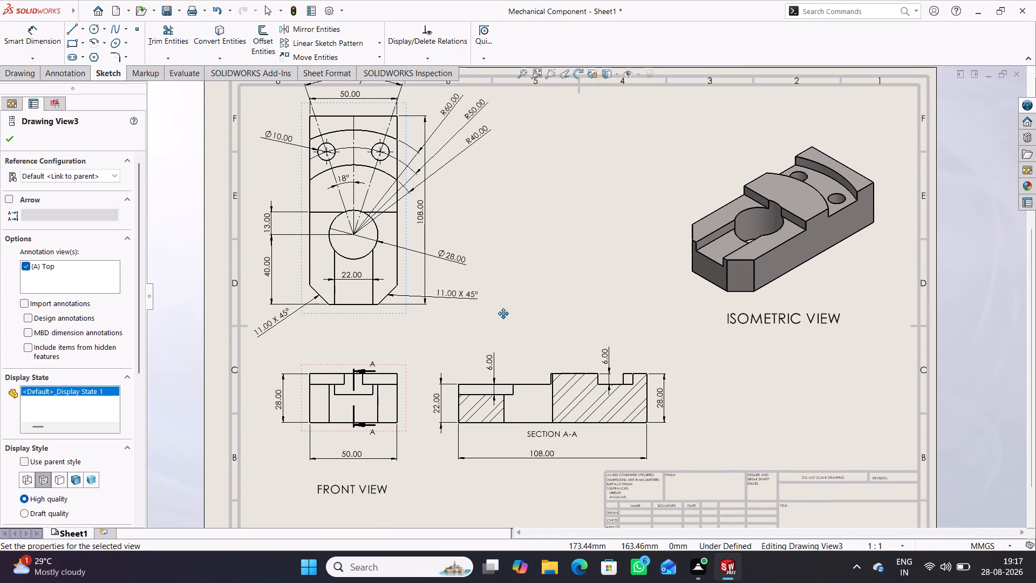
middle_click_drag(503, 314, 500, 337)
left_click_drag(401, 354, 399, 376)
middle_click_drag(440, 399, 432, 343)
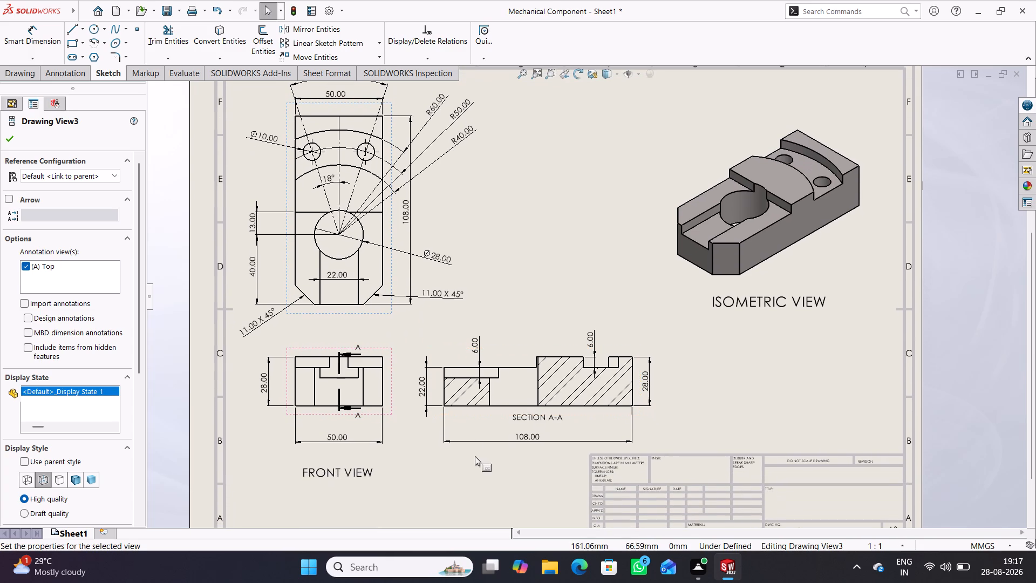
Move section A-A's 108.00 length dimension and the front view's 50.00 width dimension closer to their views.
left_click_drag(524, 440, 529, 433)
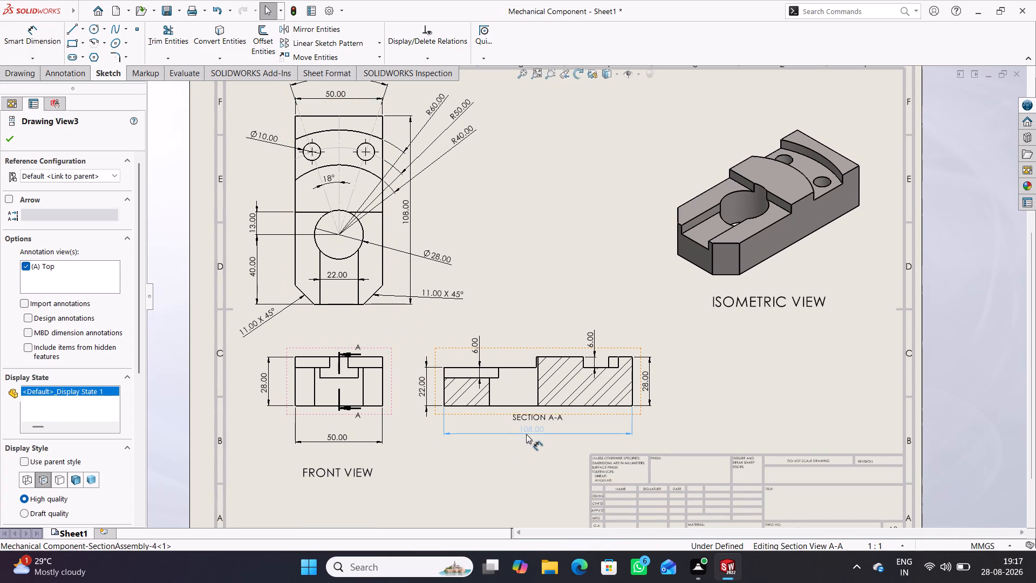
left_click(432, 474)
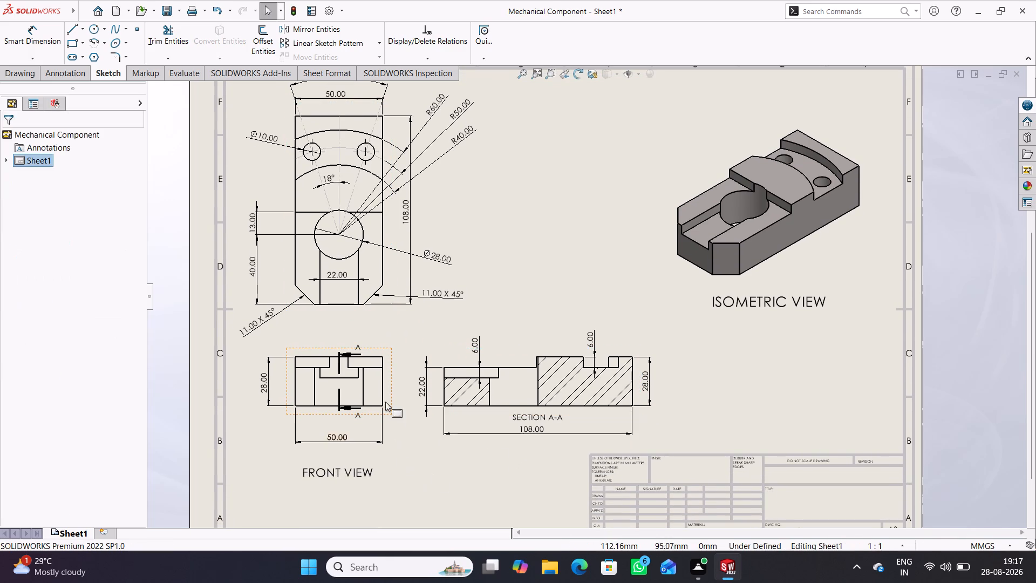
left_click_drag(338, 438, 342, 425)
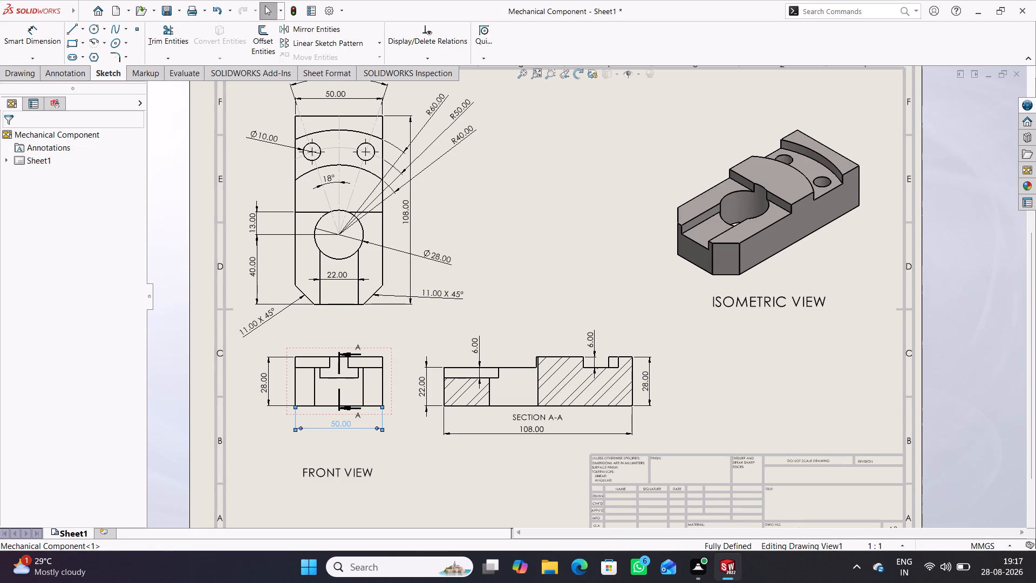
left_click(394, 471)
Reposition the FRONT VIEW note slightly closer beneath the front view's 50.00 width dimension.
left_click_drag(343, 474, 343, 464)
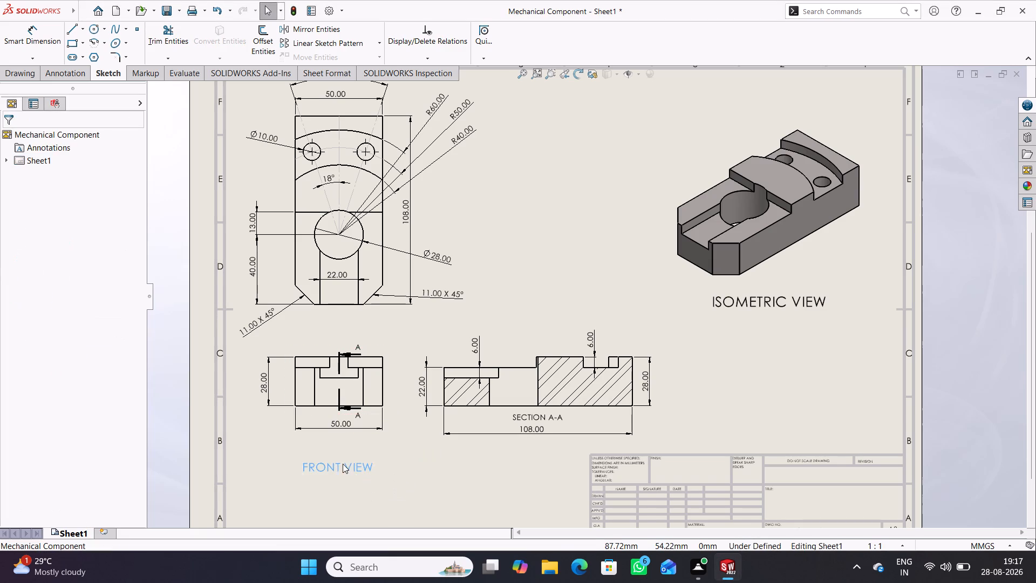
left_click_drag(343, 464, 343, 453)
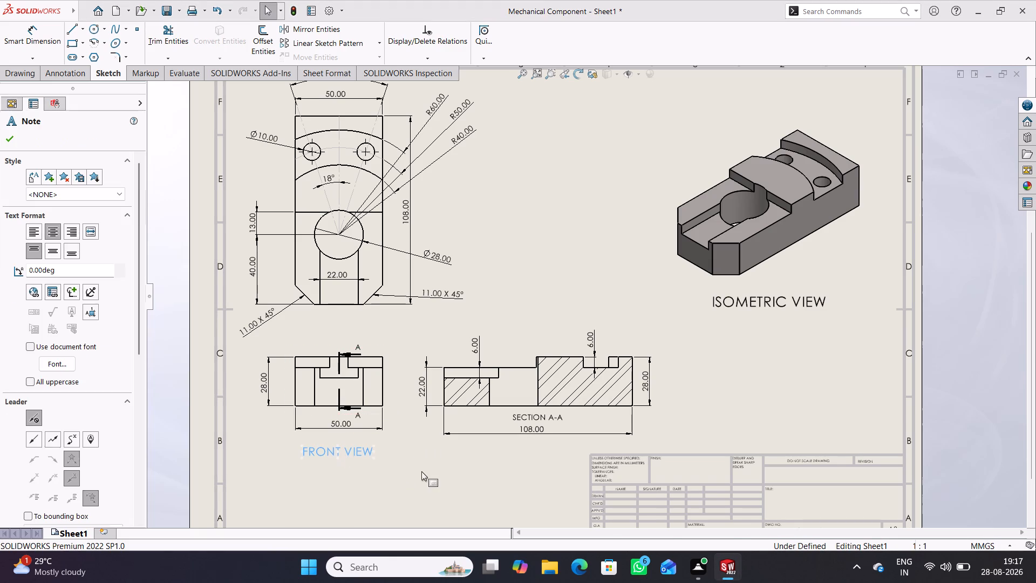
left_click_drag(344, 451, 345, 466)
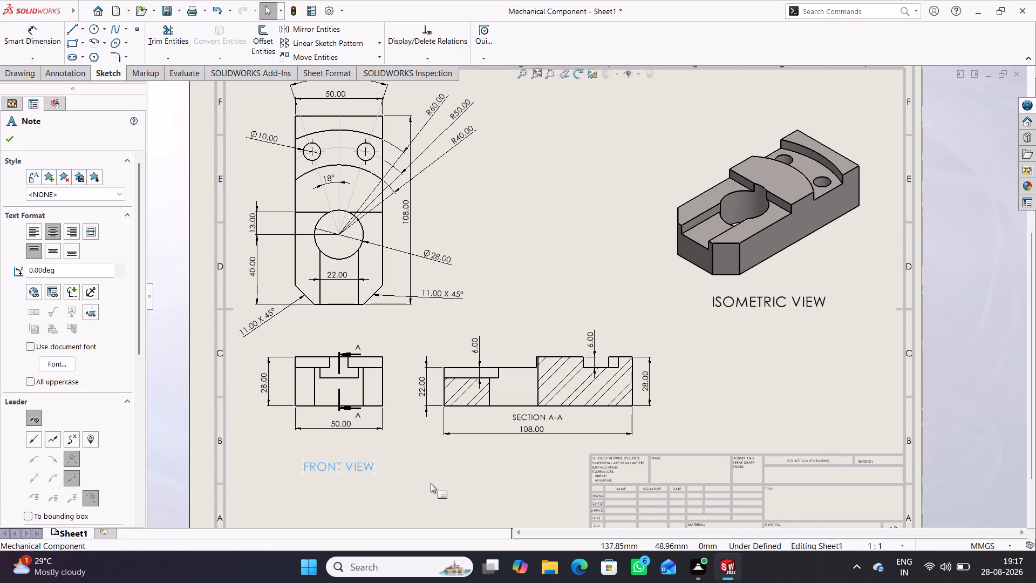
left_click(431, 483)
Move the front view and its aligned section A-A down, closer to the FRONT VIEW note.
left_click_drag(385, 401, 385, 419)
left_click_drag(390, 405, 389, 424)
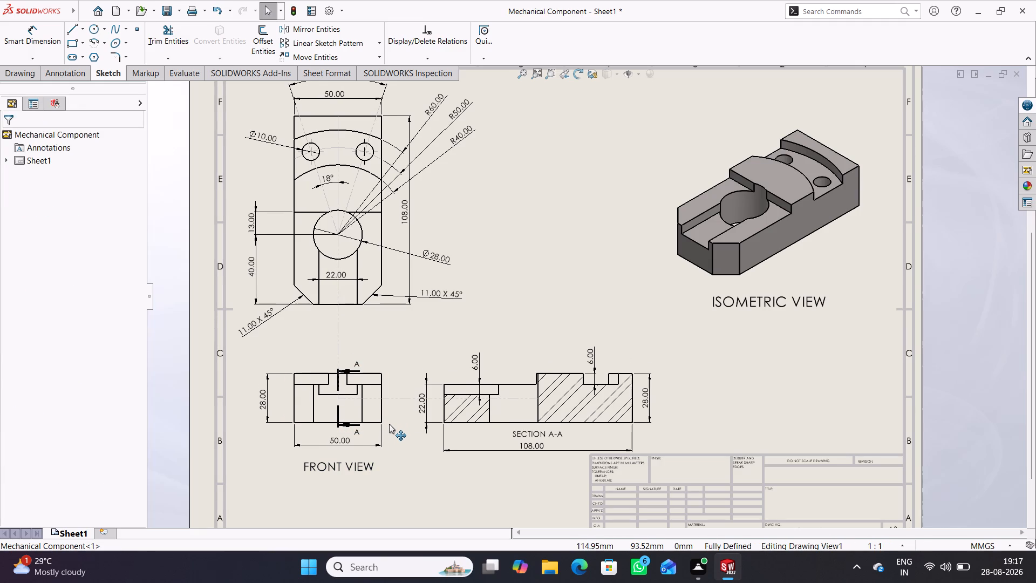
left_click_drag(389, 424, 390, 423)
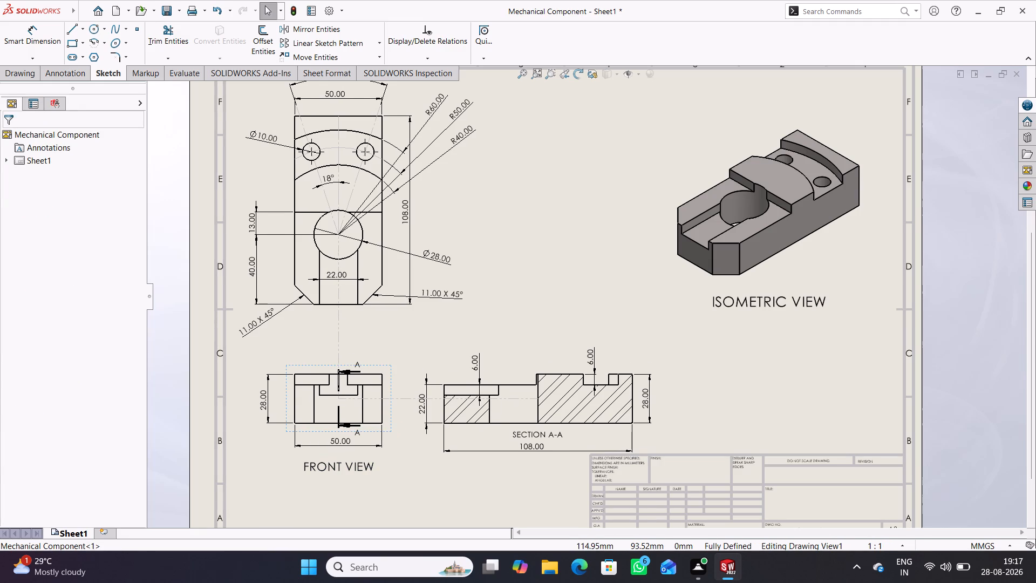
left_click(448, 500)
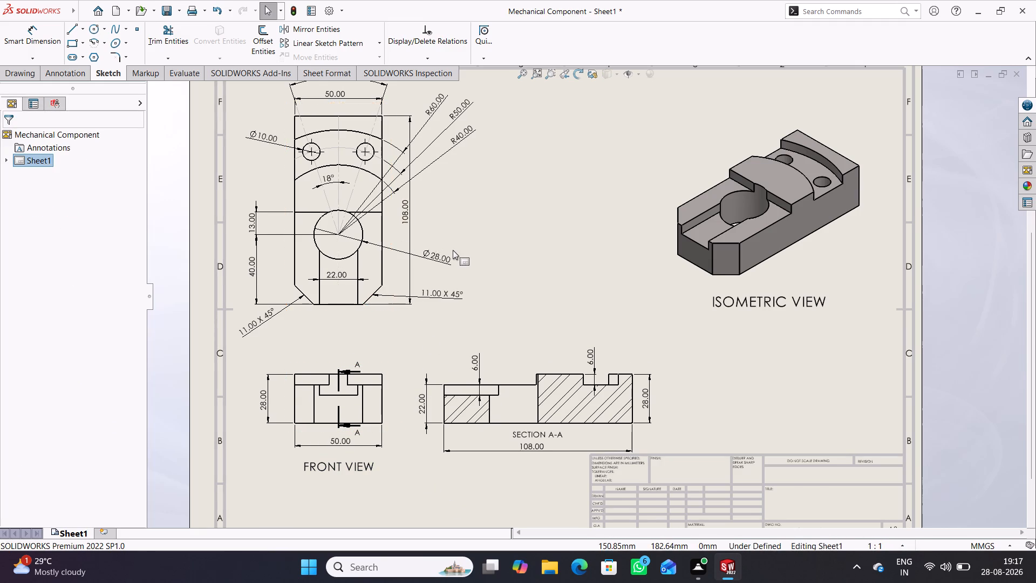
Move the 36° angle and 50.00 width dimensions closer to the top view's upper edge.
scroll(453, 250, "up", 1)
scroll(482, 240, "down", 1)
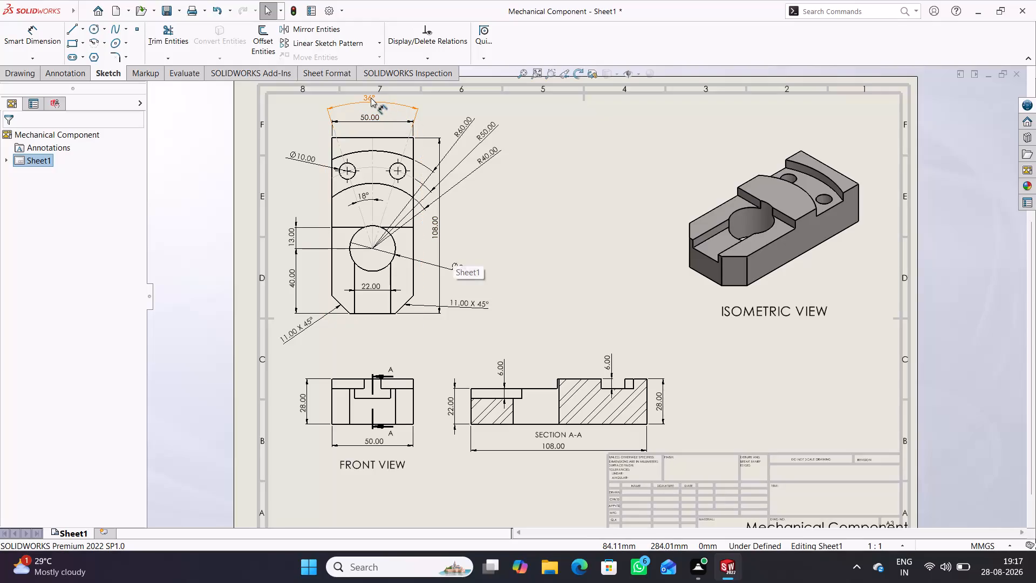
left_click_drag(370, 96, 370, 102)
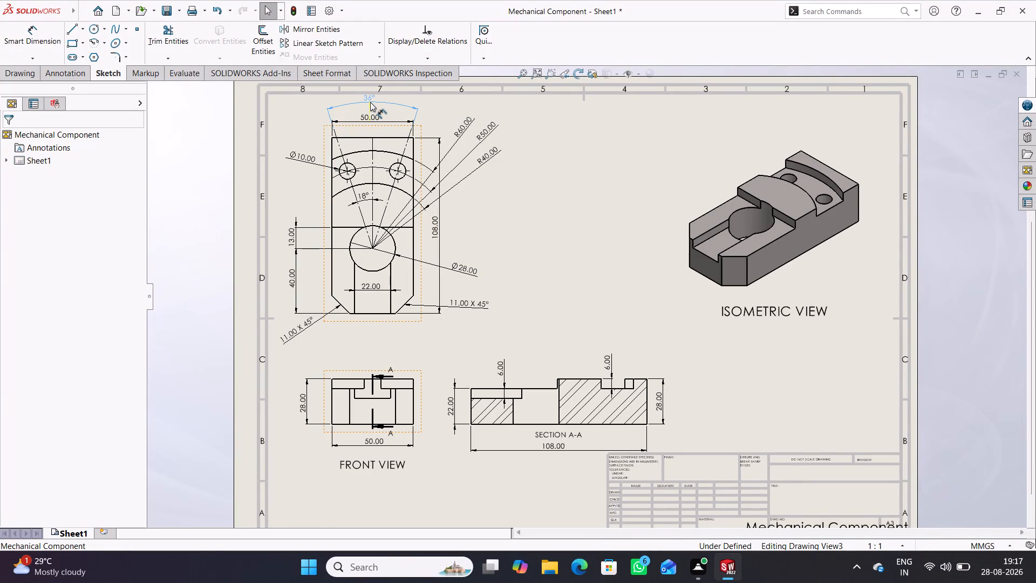
left_click_drag(370, 102, 371, 101)
left_click(509, 231)
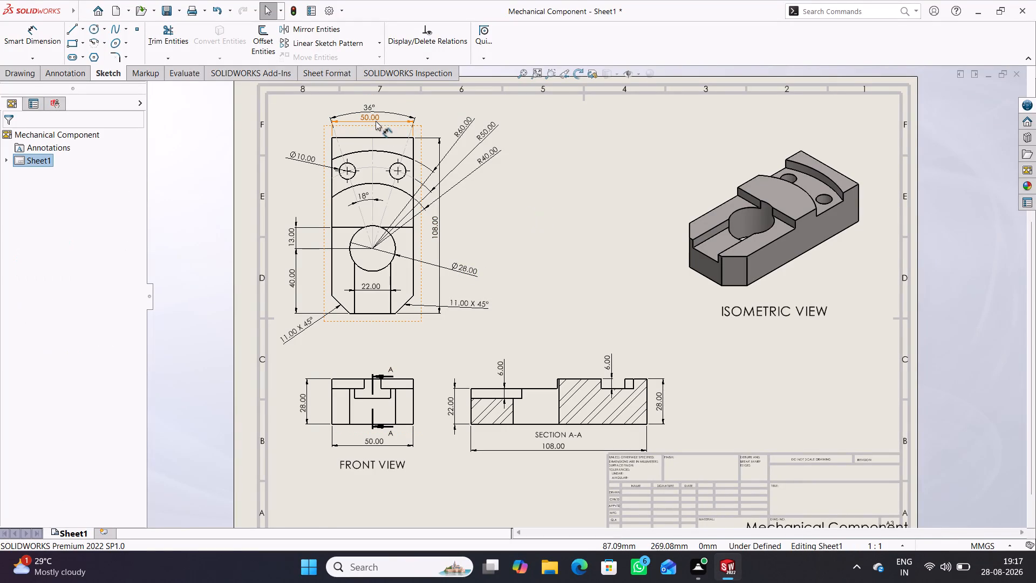
left_click_drag(369, 119, 370, 126)
left_click(561, 259)
left_click(554, 255)
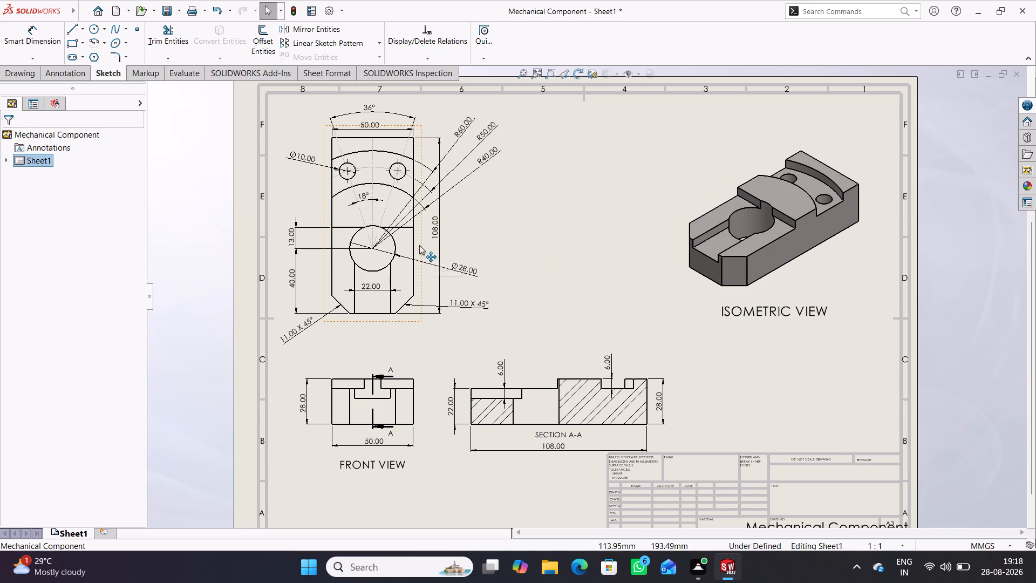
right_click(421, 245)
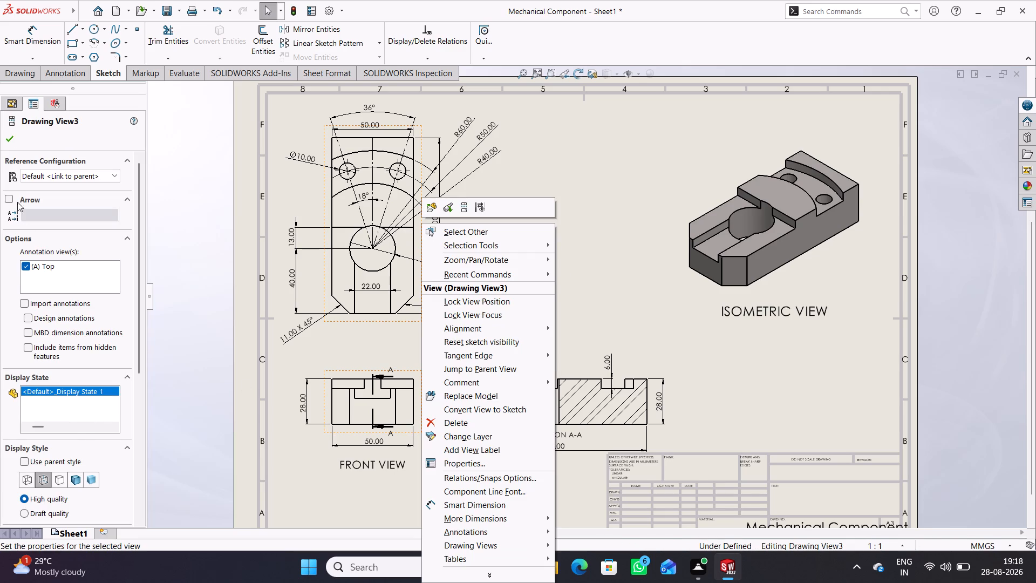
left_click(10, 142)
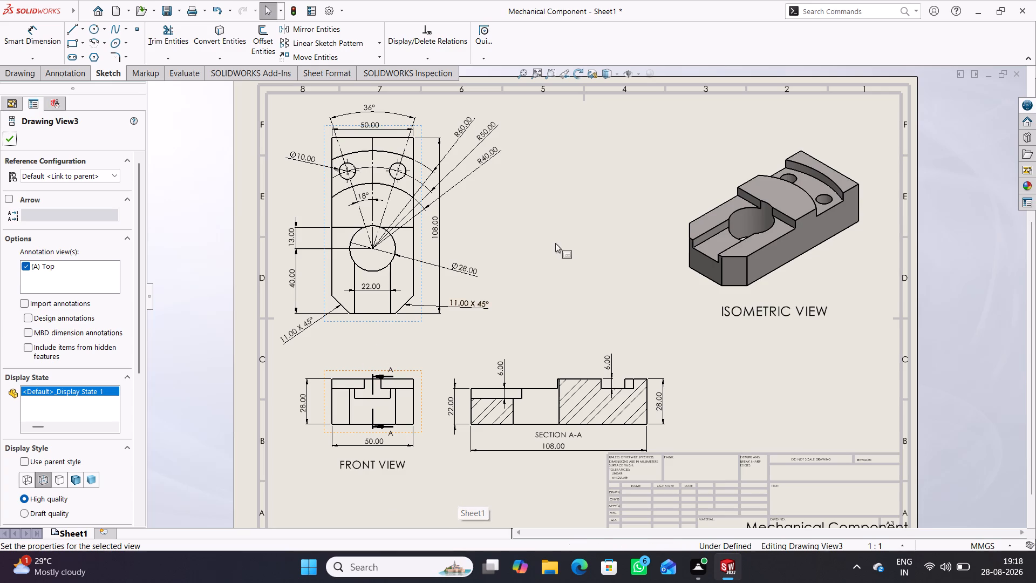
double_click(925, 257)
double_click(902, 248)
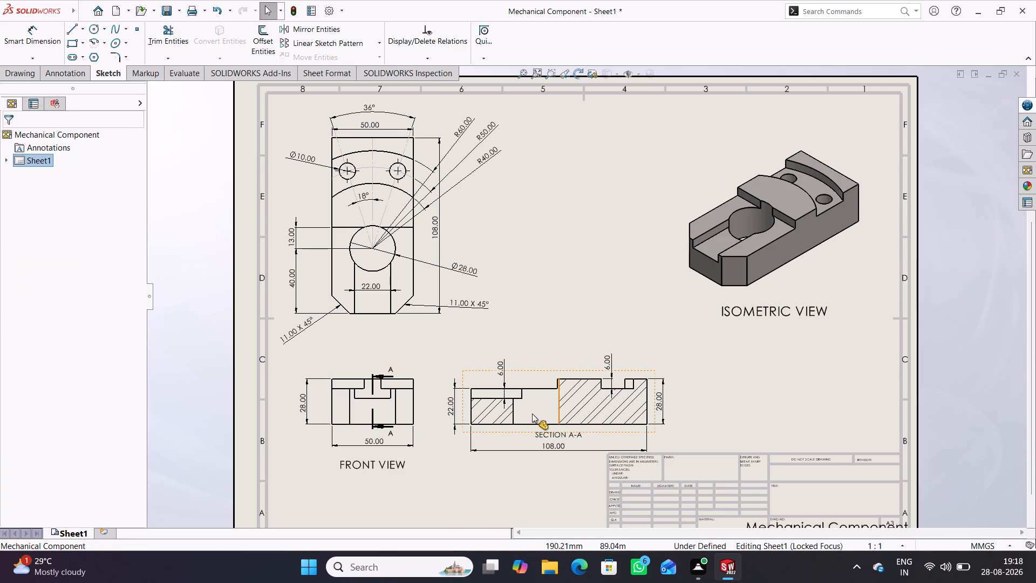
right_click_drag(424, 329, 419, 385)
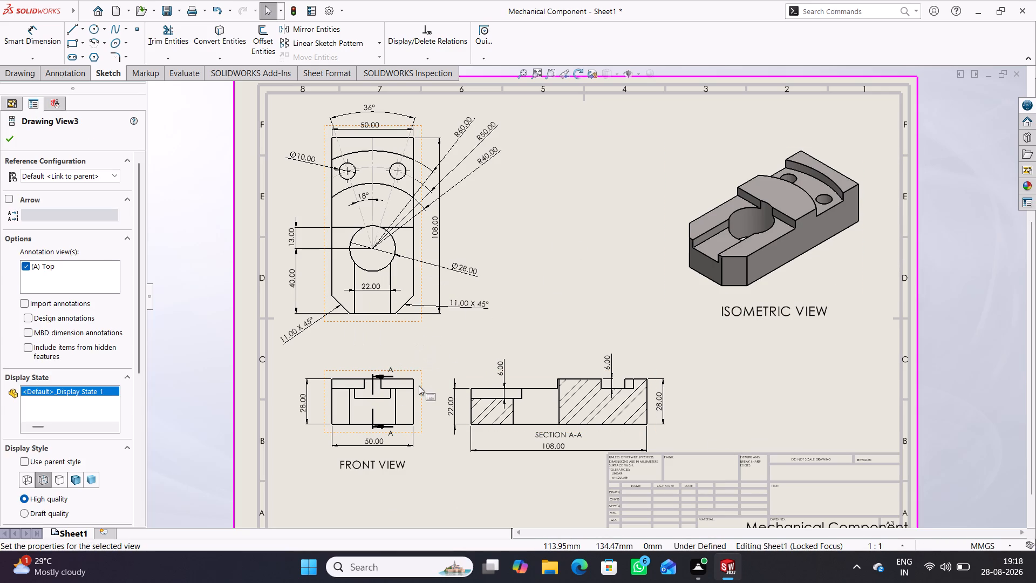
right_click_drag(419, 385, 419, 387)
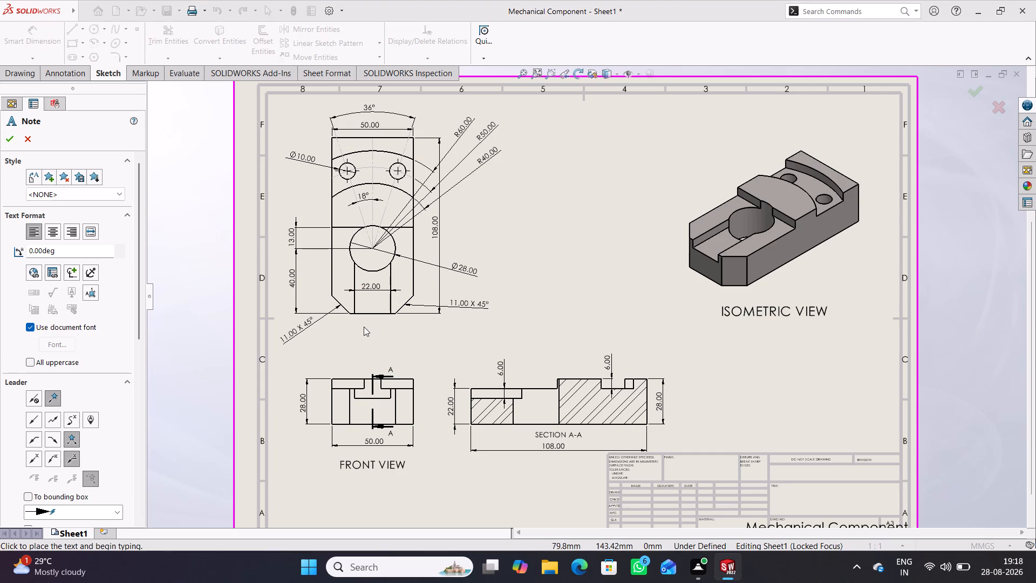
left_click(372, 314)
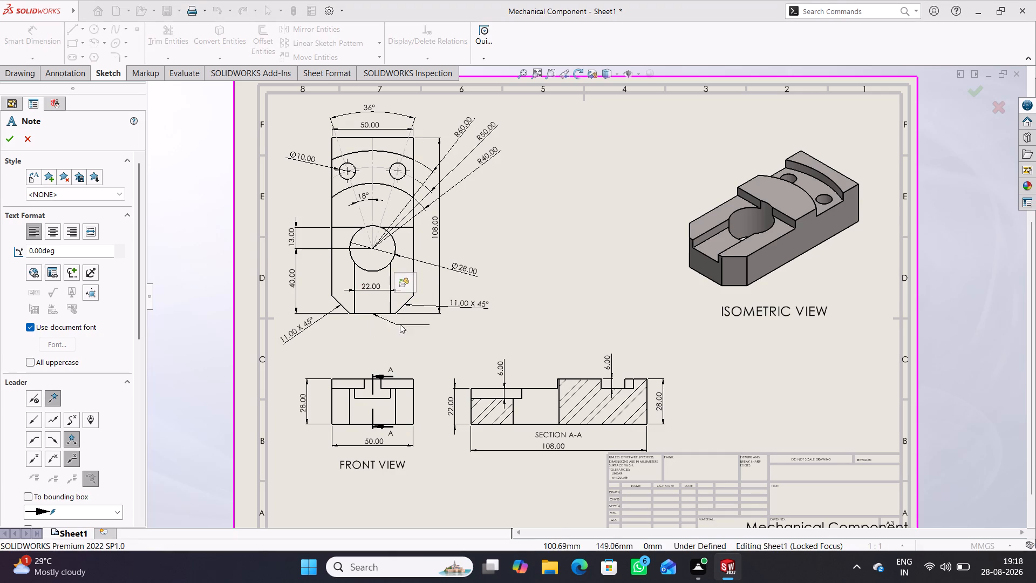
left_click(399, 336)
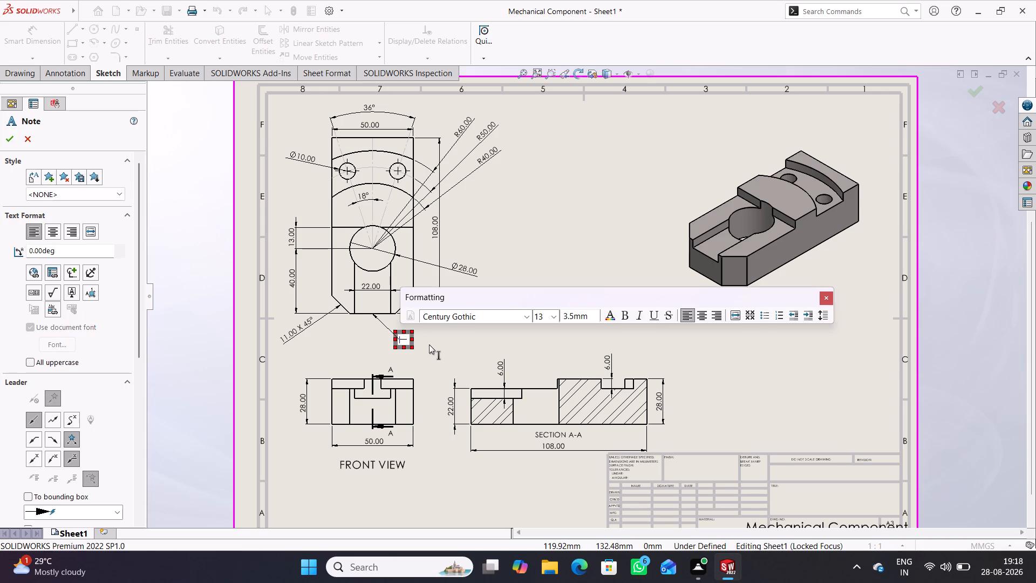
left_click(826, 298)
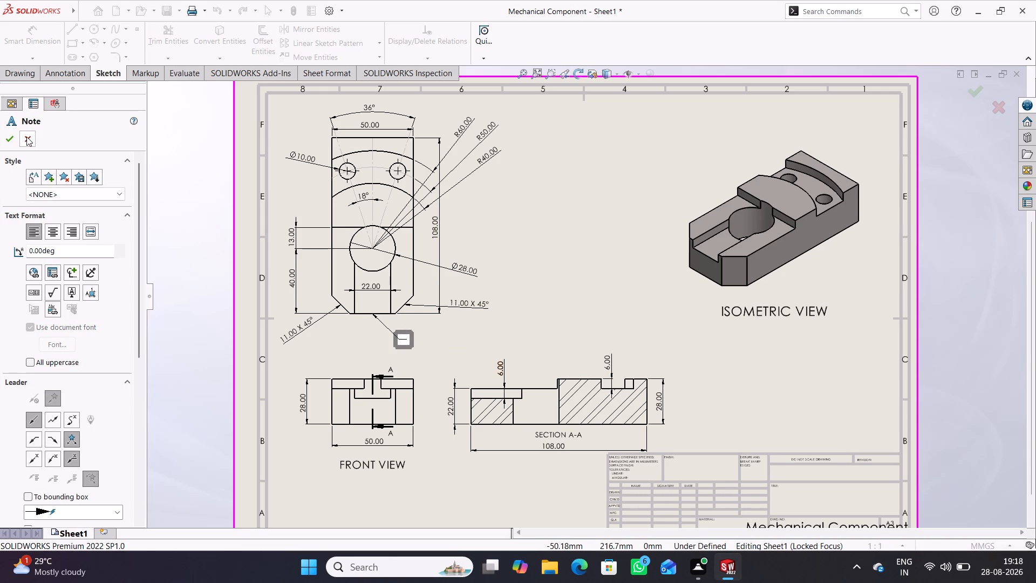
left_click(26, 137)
Add a note without a leader reading TOP VIEW beneath the top view.
right_click_drag(398, 334, 385, 350)
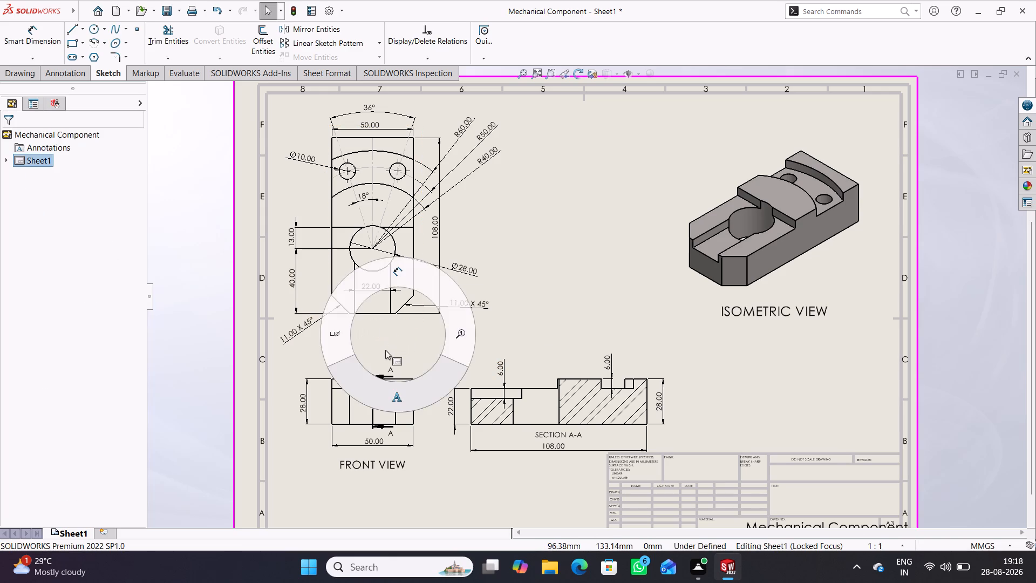
right_click_drag(385, 350, 390, 392)
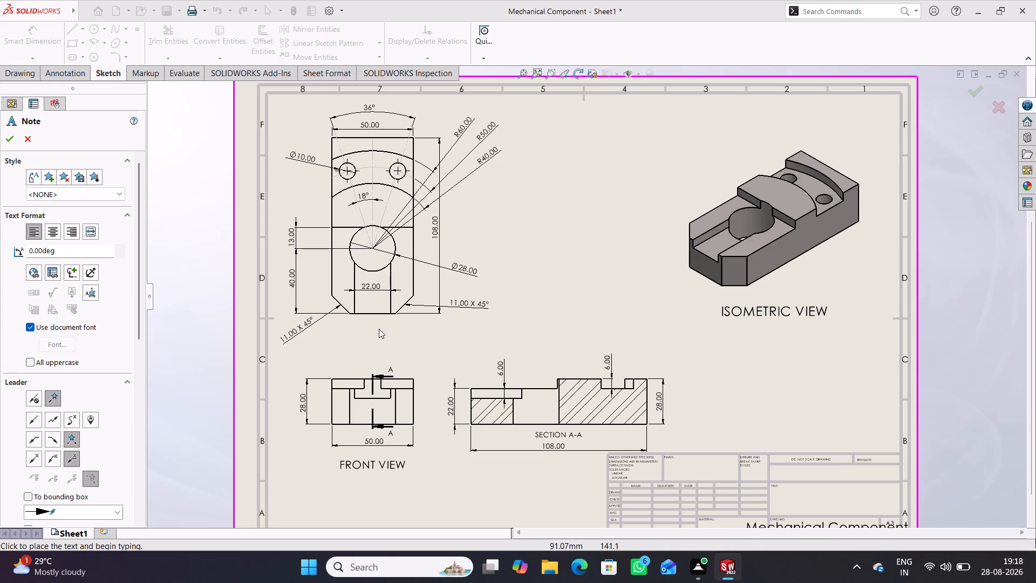
left_click(370, 337)
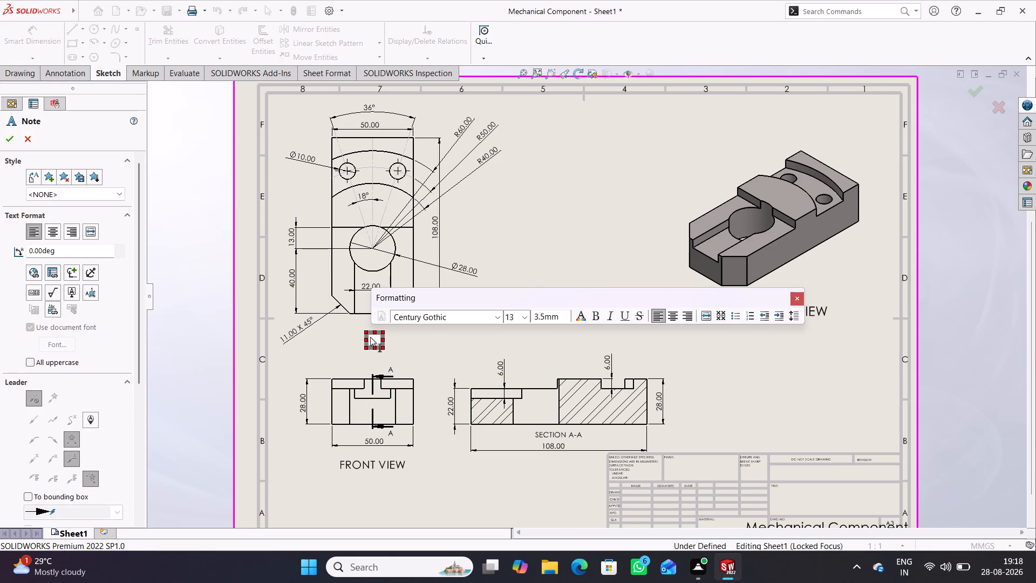
type("TOP VIEW")
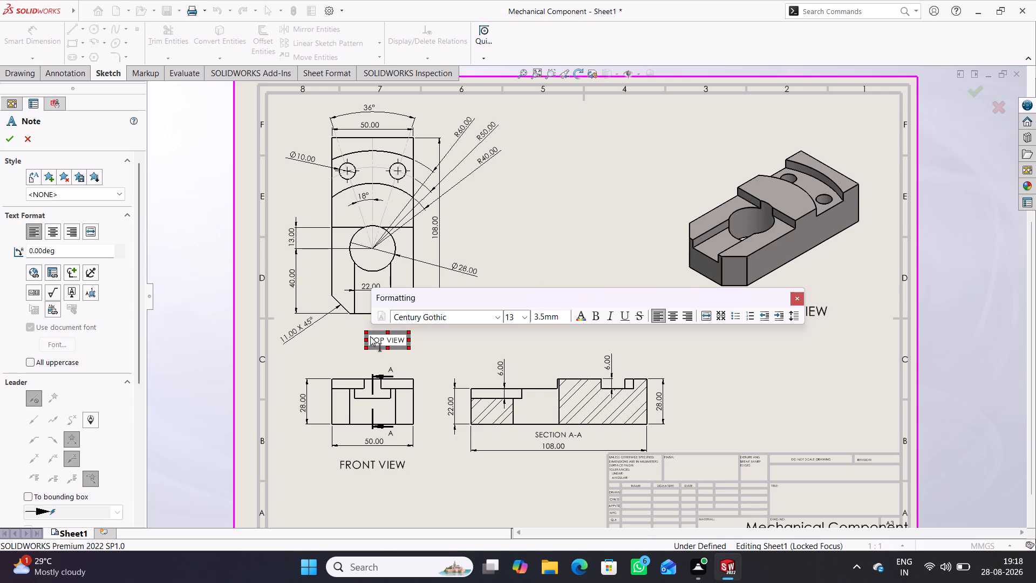
left_click(4, 141)
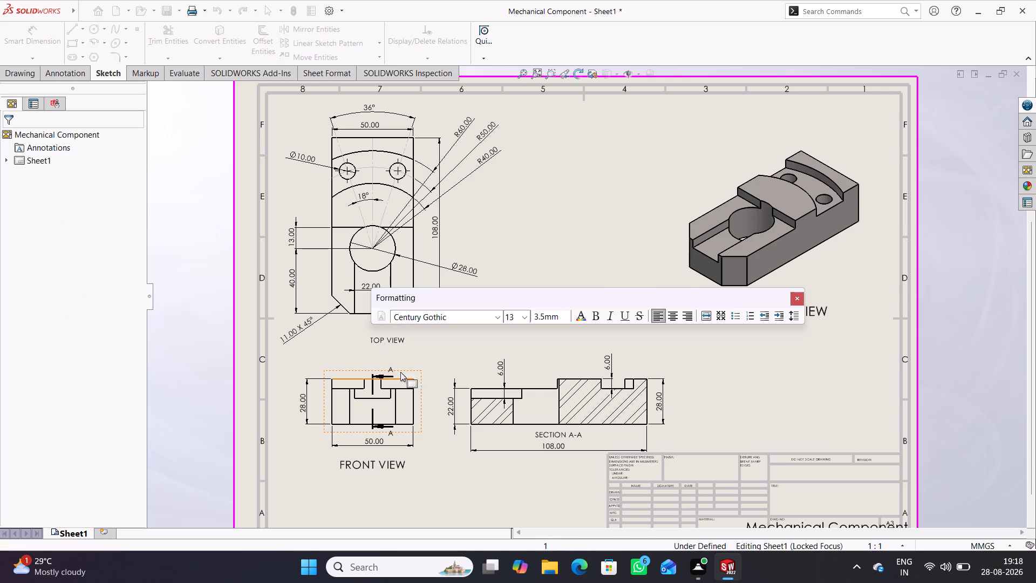
Set the TOP VIEW note's font size to 20 and centre-align its text.
double_click(393, 344)
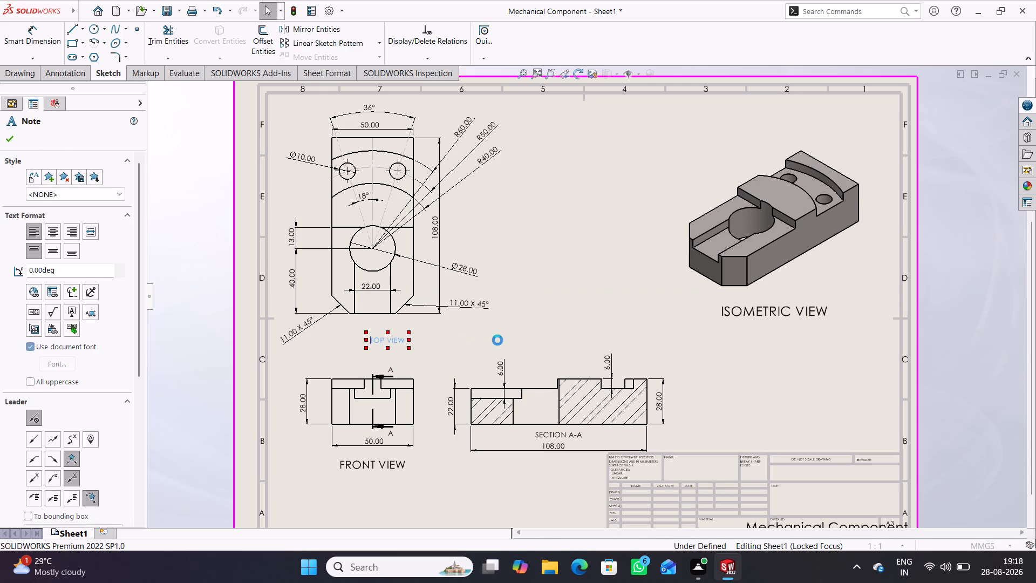
left_click(528, 316)
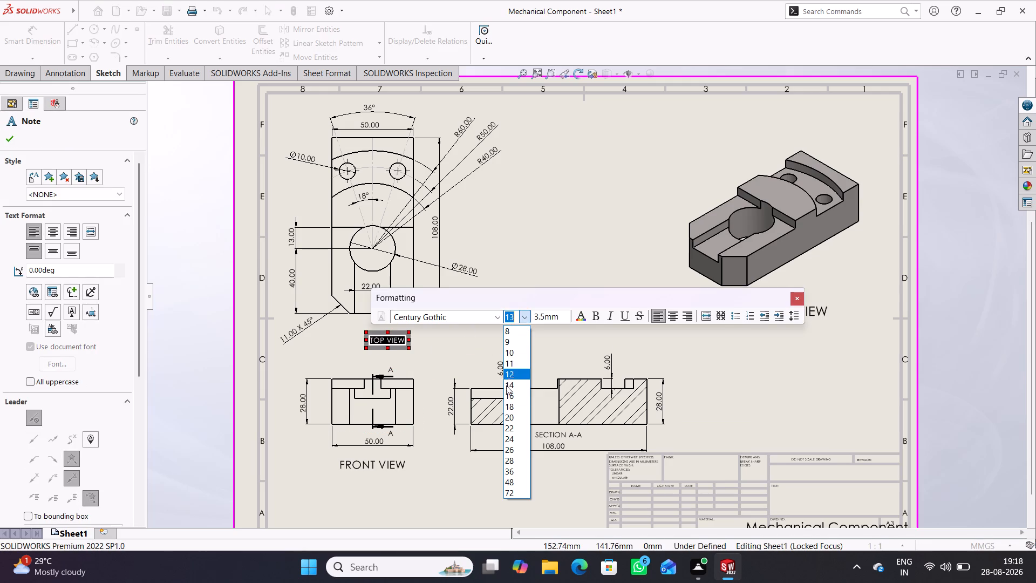
left_click(512, 418)
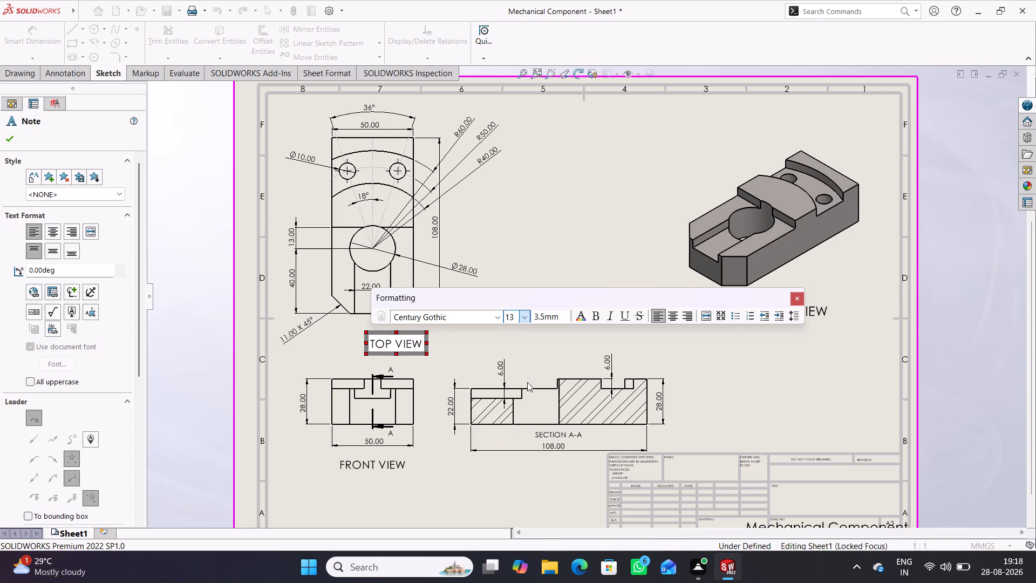
left_click(677, 316)
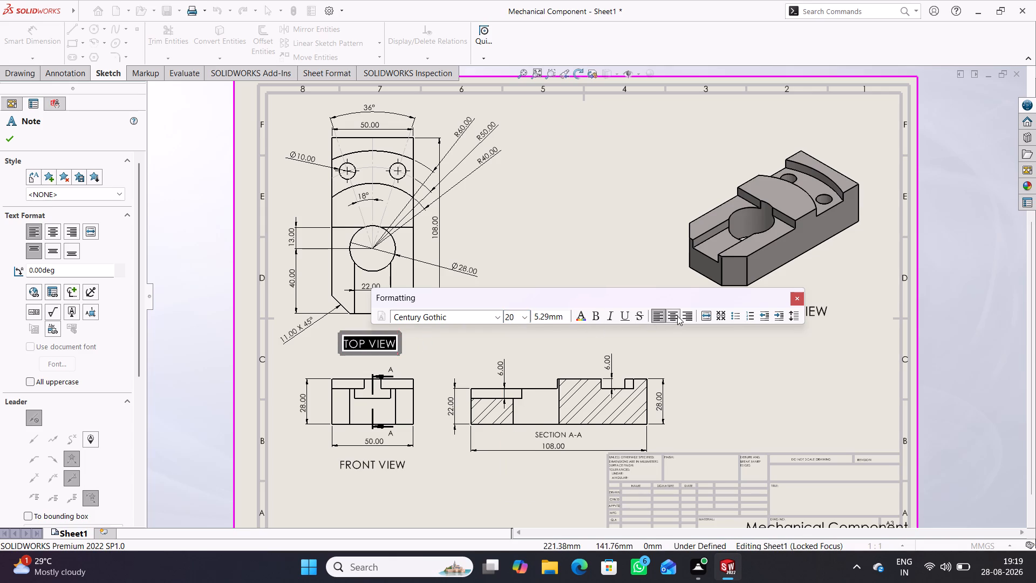
left_click(8, 139)
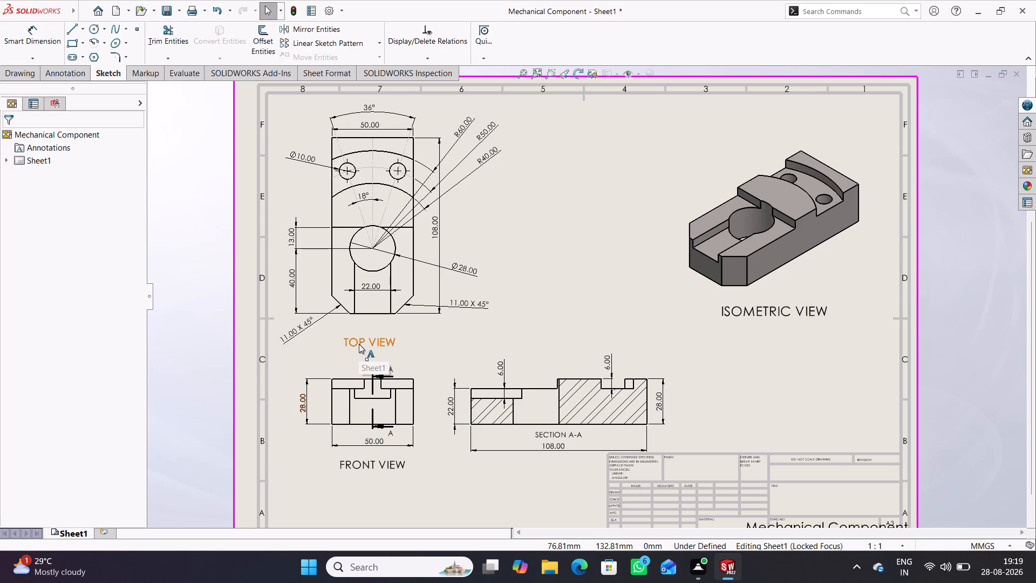
Move the TOP VIEW note slightly closer to the top view and centre it beneath the part outline.
left_click_drag(359, 344, 364, 338)
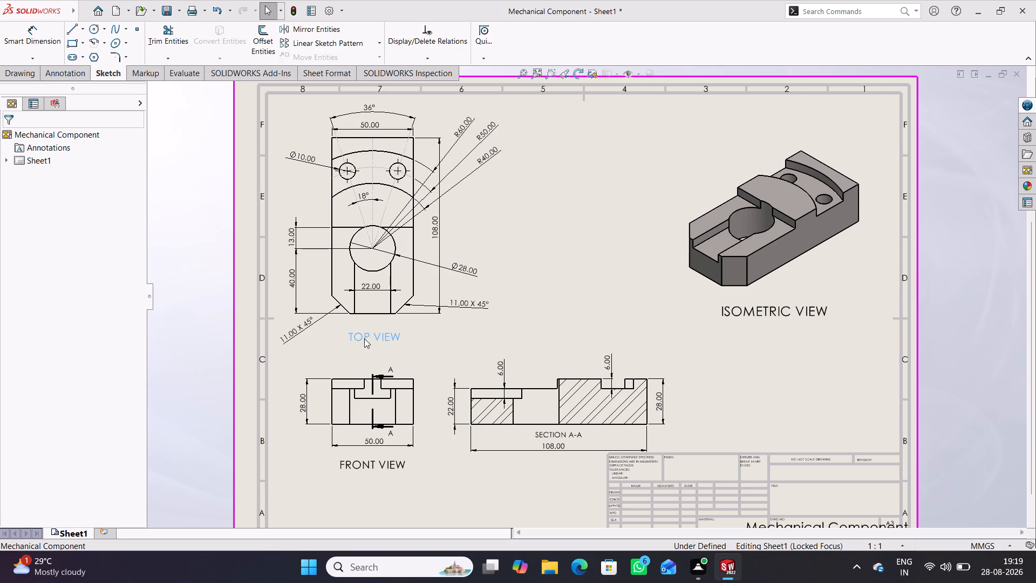
left_click_drag(364, 338, 363, 338)
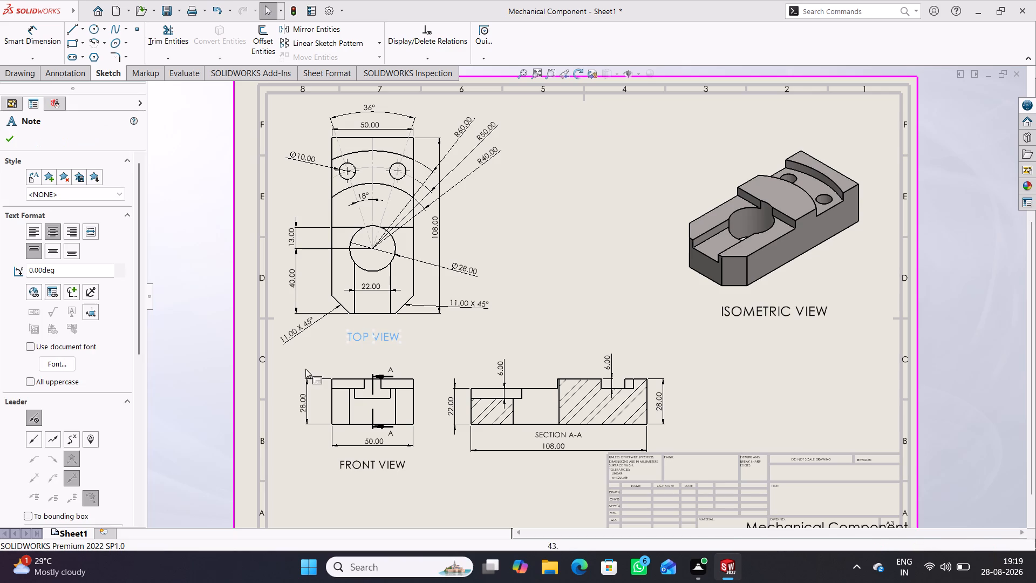
left_click(211, 286)
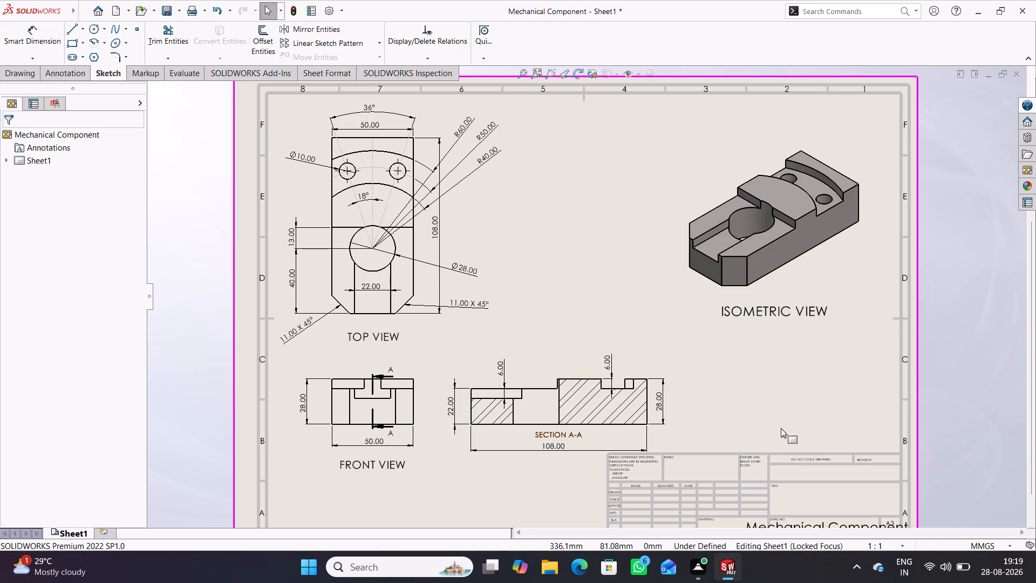
Add a note without a leader reading Scale:1:1 in the empty area just above the title block.
middle_click_drag(509, 500, 502, 455)
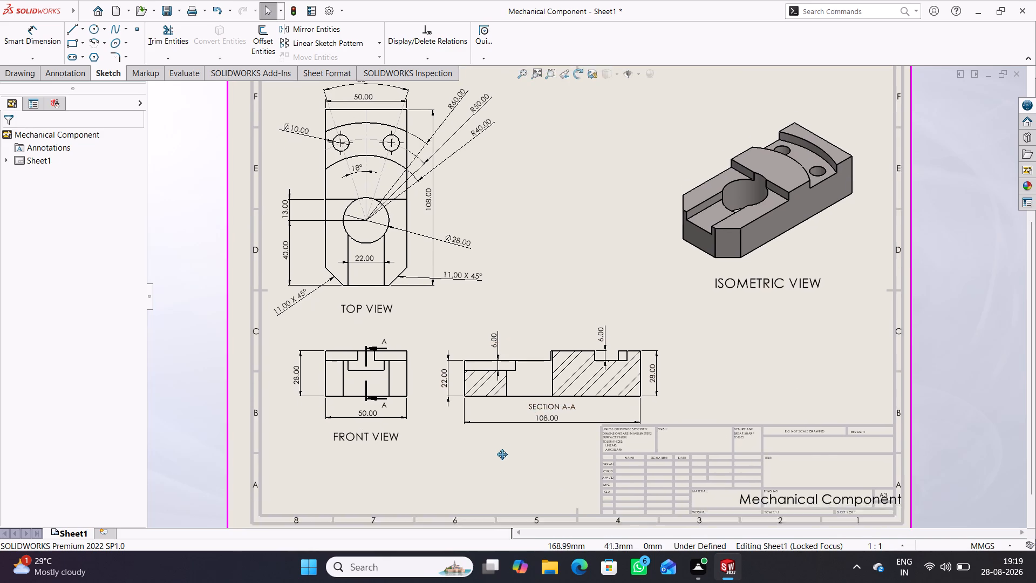
middle_click_drag(502, 455, 464, 440)
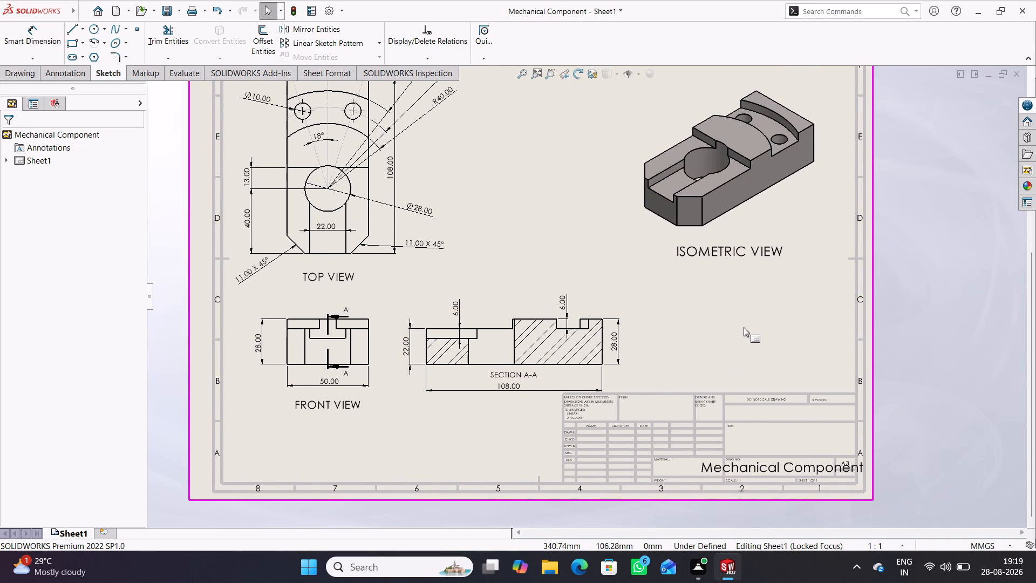
right_click_drag(774, 318, 760, 376)
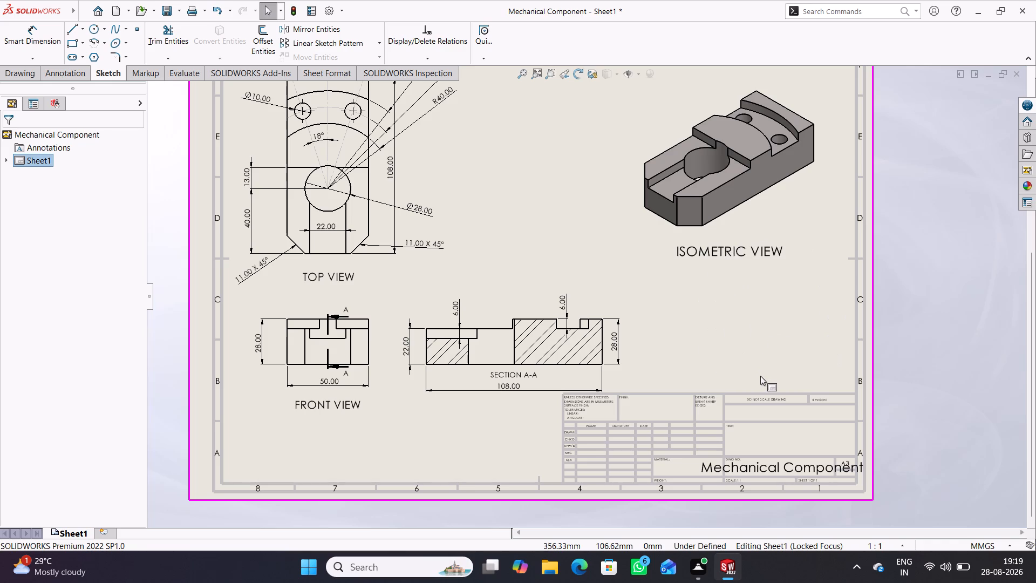
right_click_drag(760, 376, 761, 377)
left_click(737, 367)
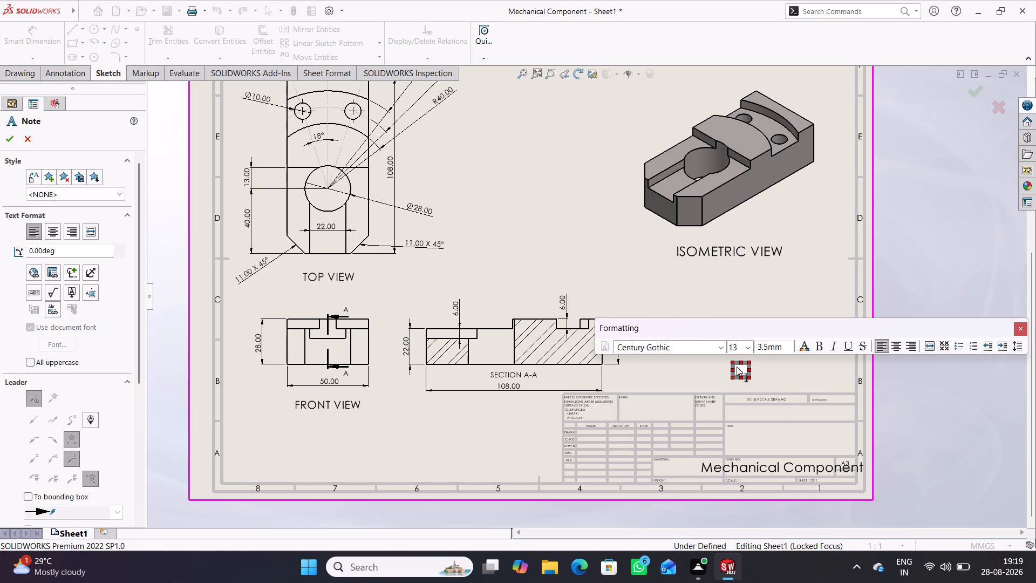
type("sc")
key("BackSpace")
key("BackSpace")
type("Scale")
key("semicolon")
key("BackSpace")
key("shift+colon")
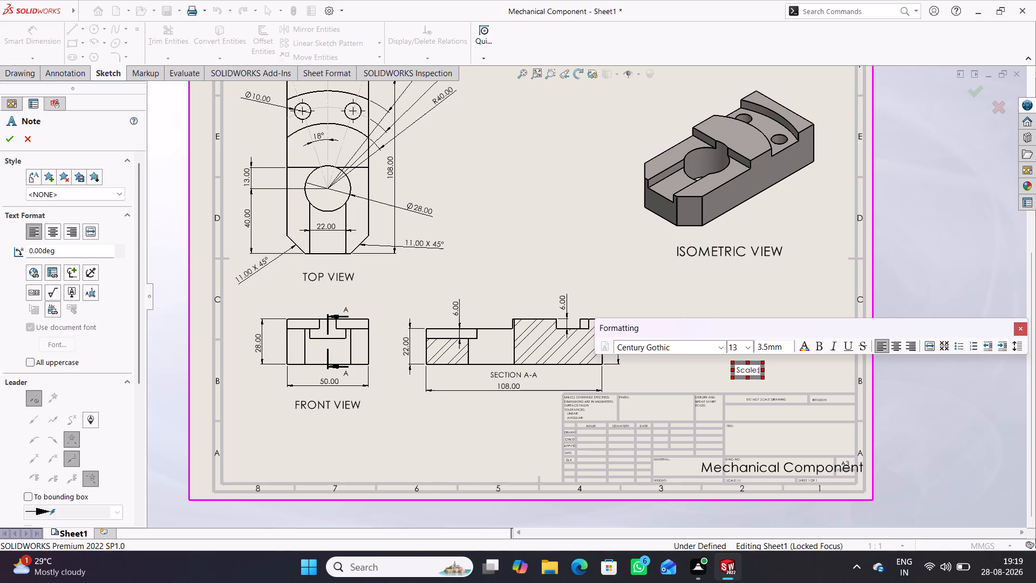
key("1")
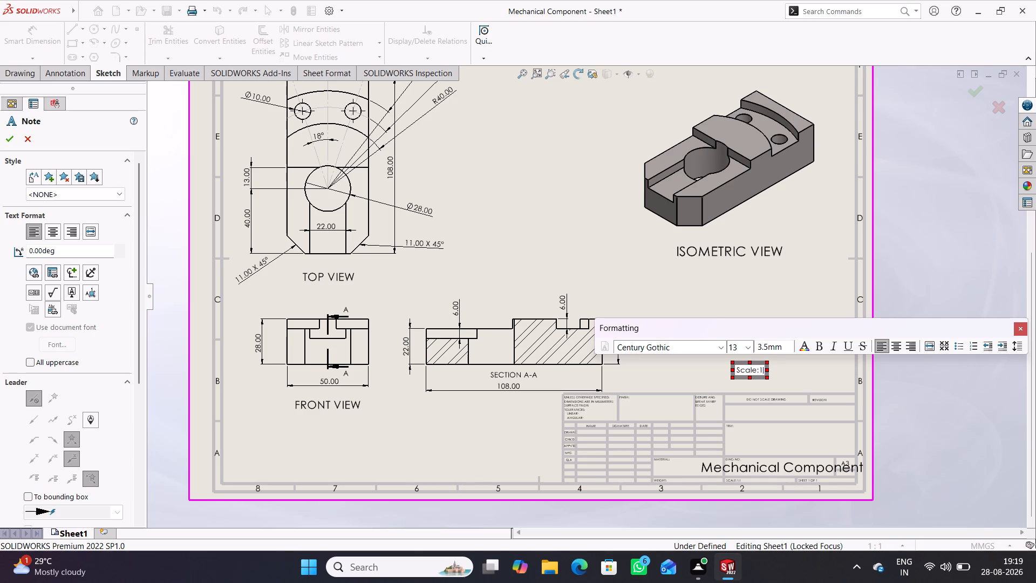
key("shift+colon")
key("1")
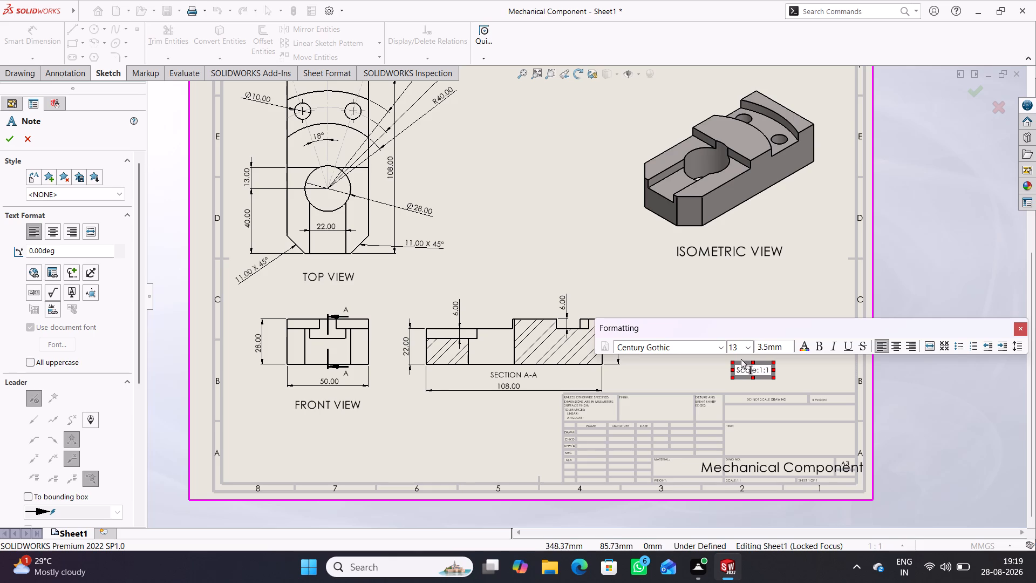
left_click(8, 142)
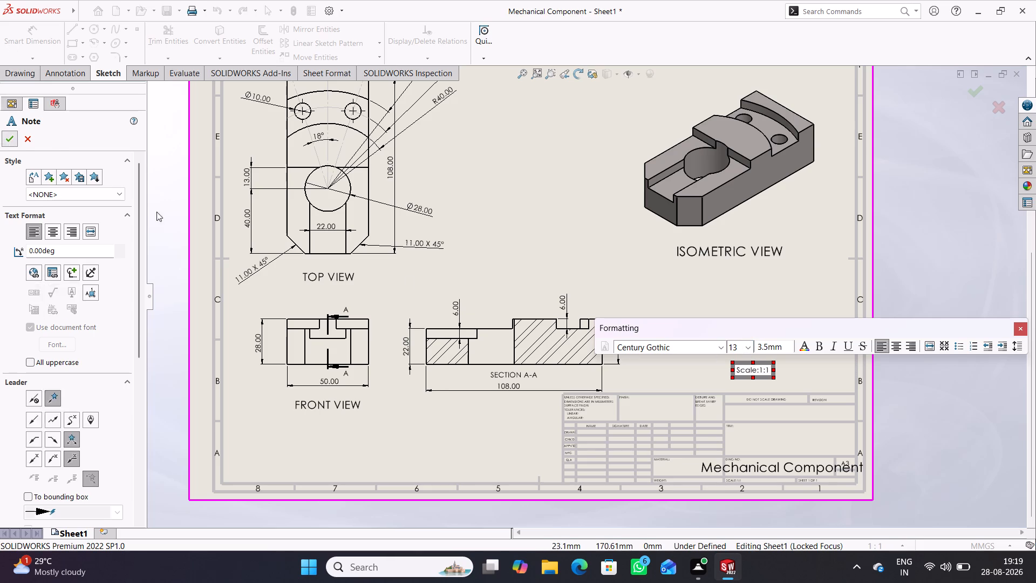
Set the Scale:1:1 note's font size to 24.
double_click(764, 371)
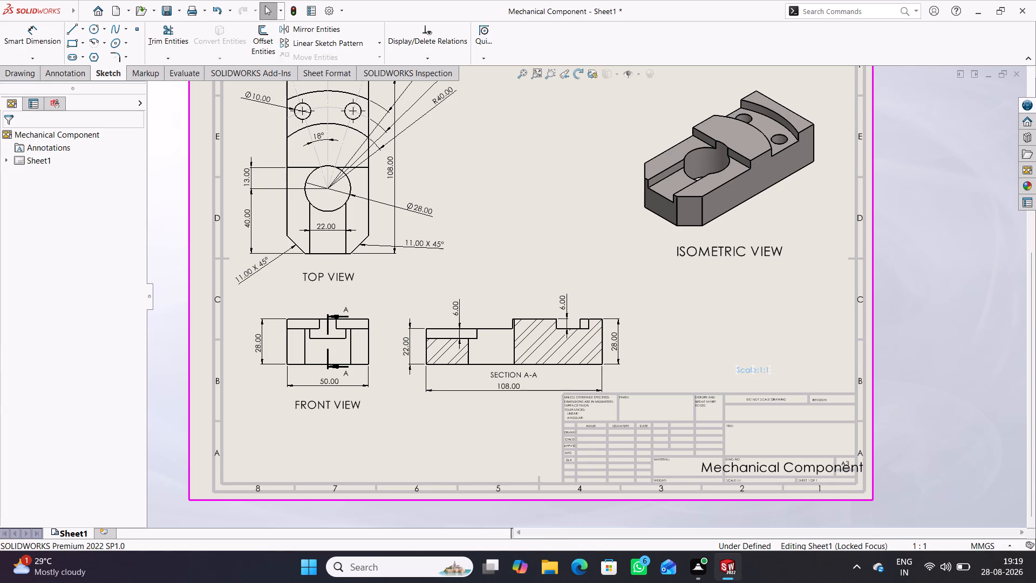
left_click(748, 347)
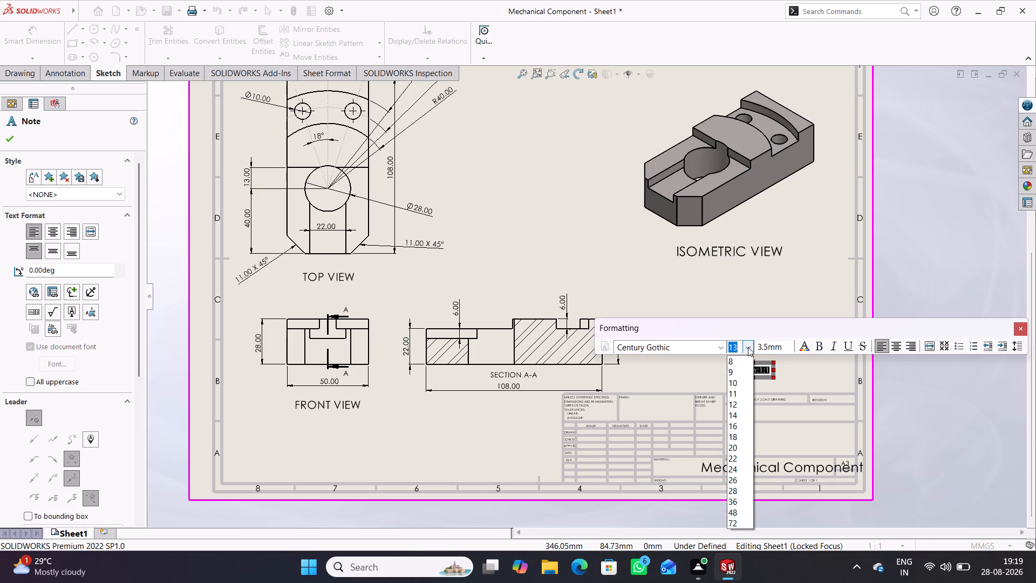
left_click(740, 469)
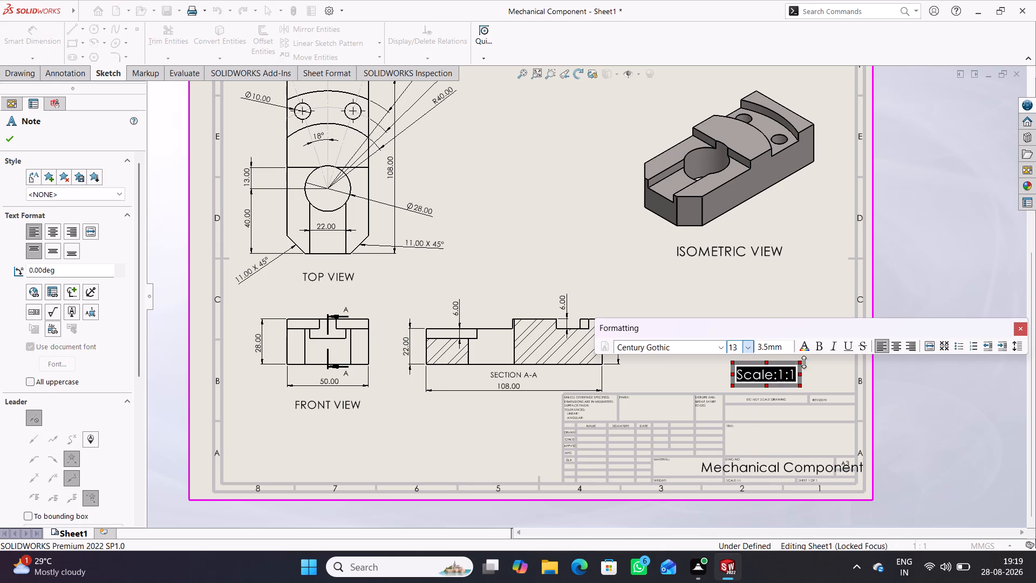
left_click(11, 141)
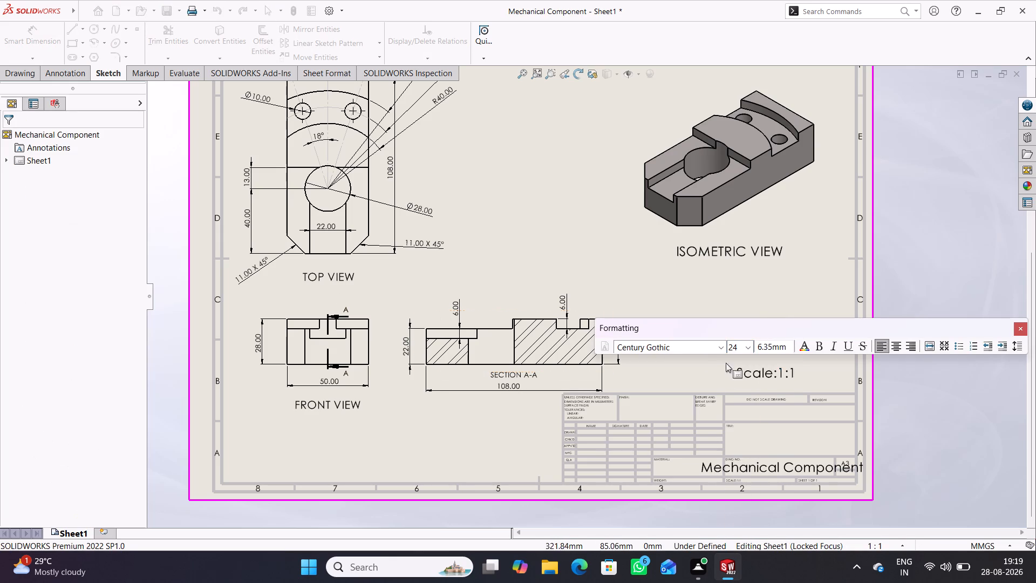
Move the Scale:1:1 note slightly up, away from the title block's upper edge.
left_click_drag(775, 374, 781, 355)
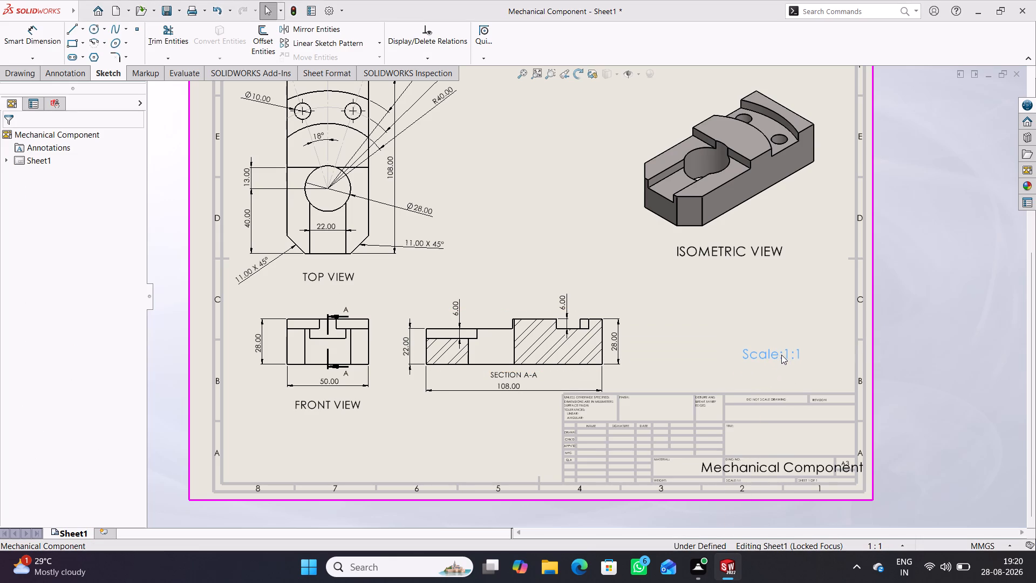
left_click_drag(781, 355, 779, 356)
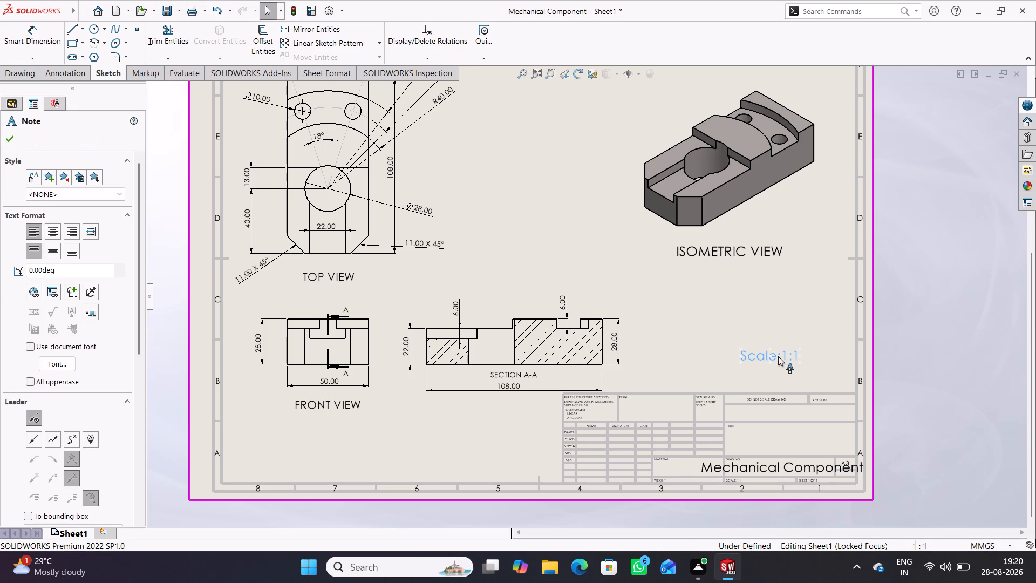
Move the Scale:1:1 note closer to the title block and towards the sheet's right border.
left_click(746, 320)
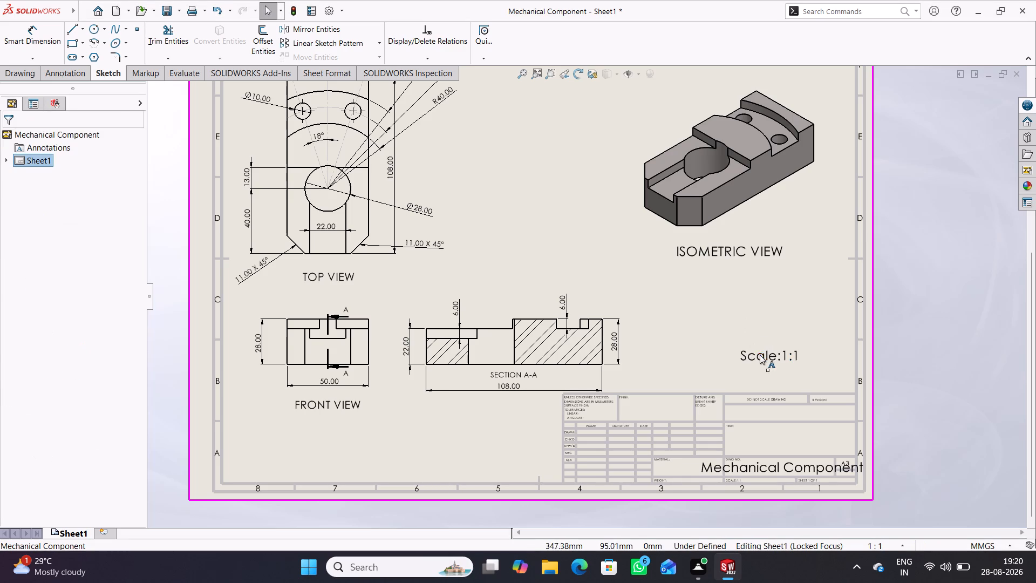
left_click_drag(760, 356, 783, 376)
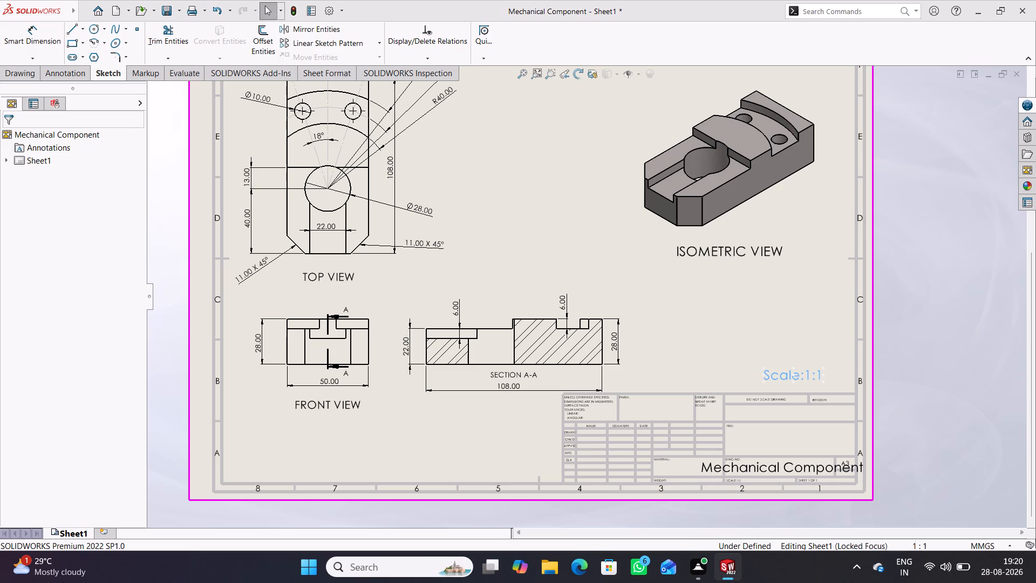
left_click(726, 314)
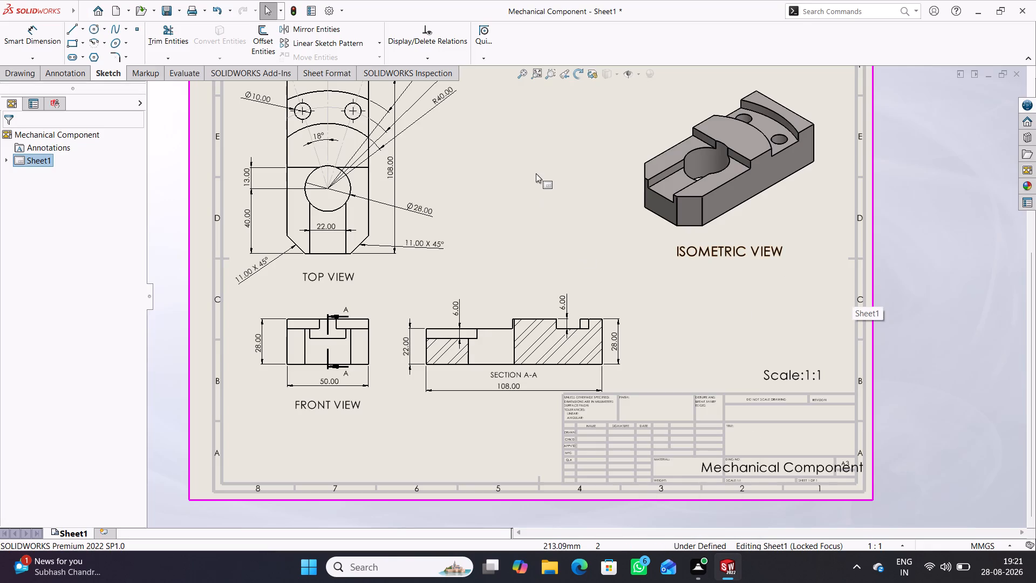
Edit the Scale:1:1 note to add the text ALL VIEWS ARE on its own line above the scale.
middle_click_drag(536, 173, 554, 231)
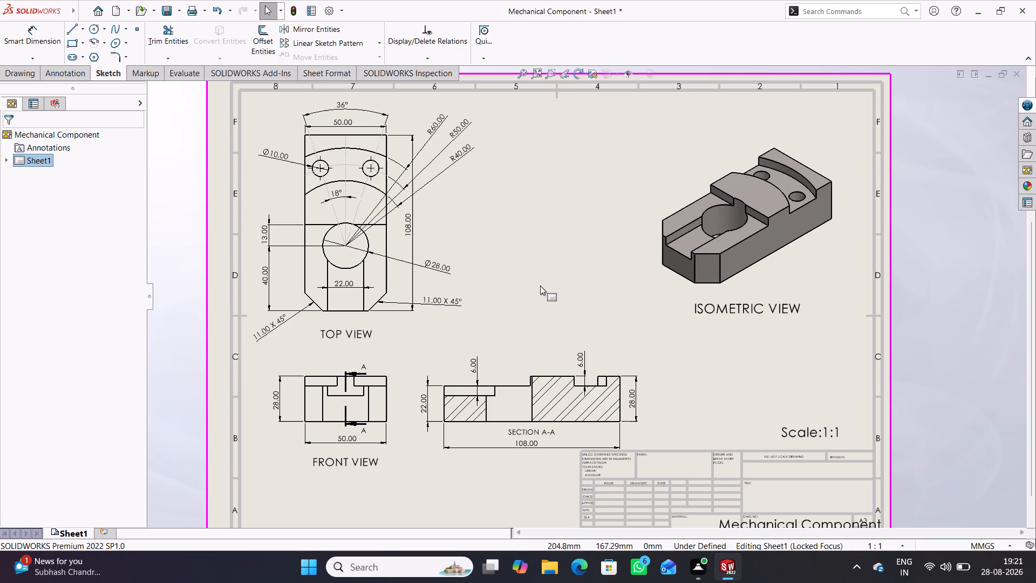
middle_click_drag(540, 286, 535, 261)
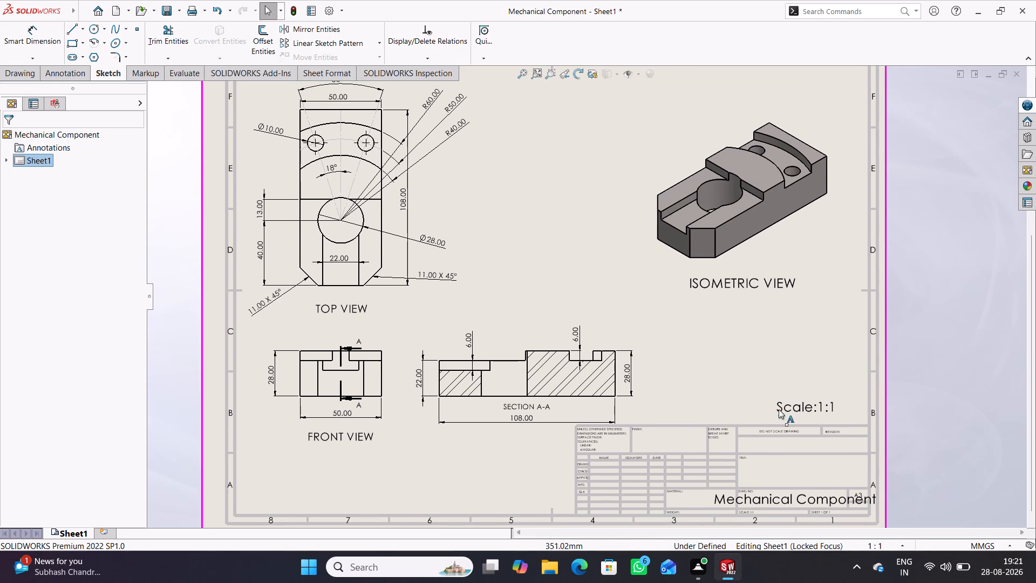
double_click(785, 408)
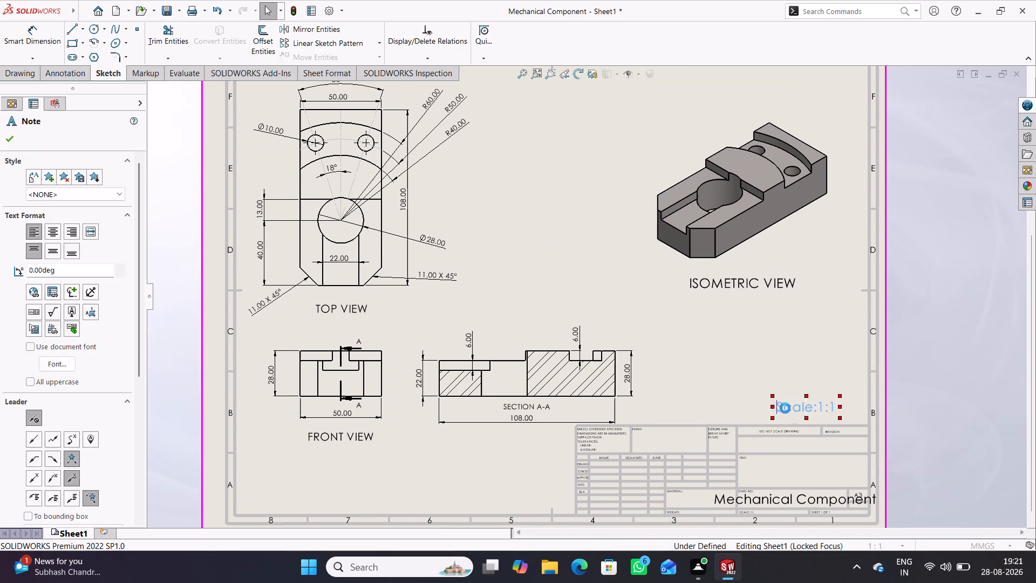
left_click(779, 403)
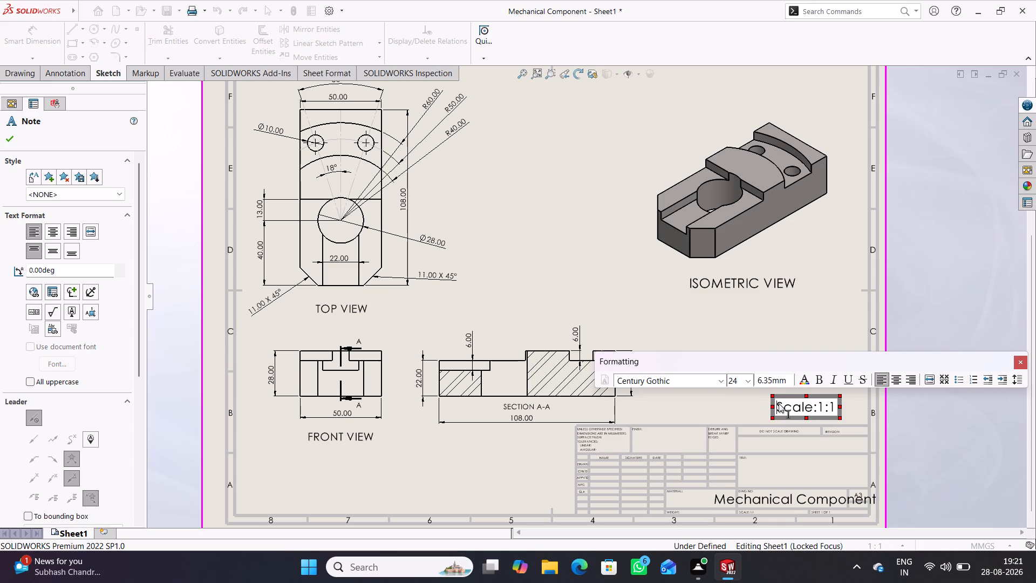
key("shift+a")
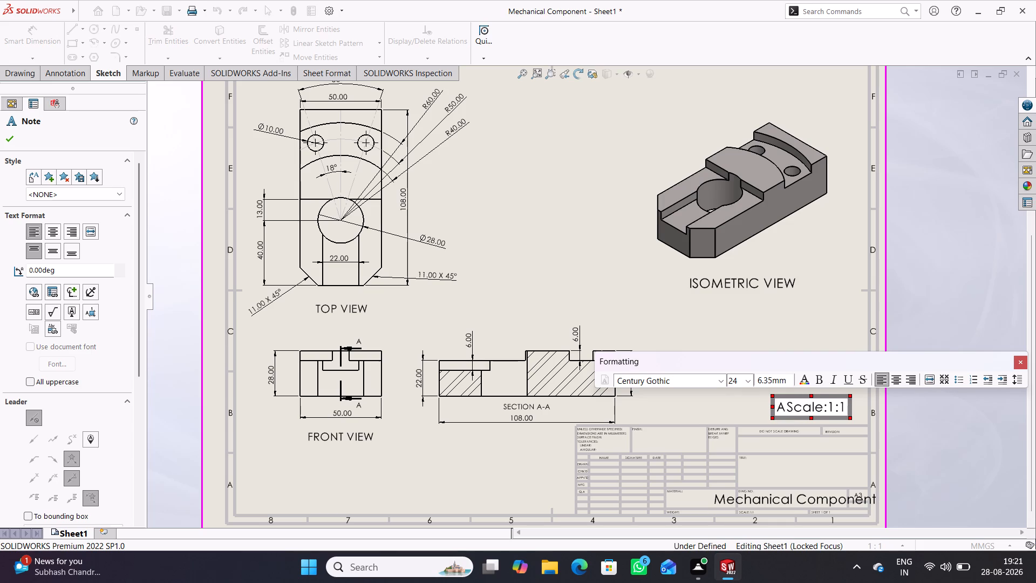
type("LL")
key("space")
type("AR")
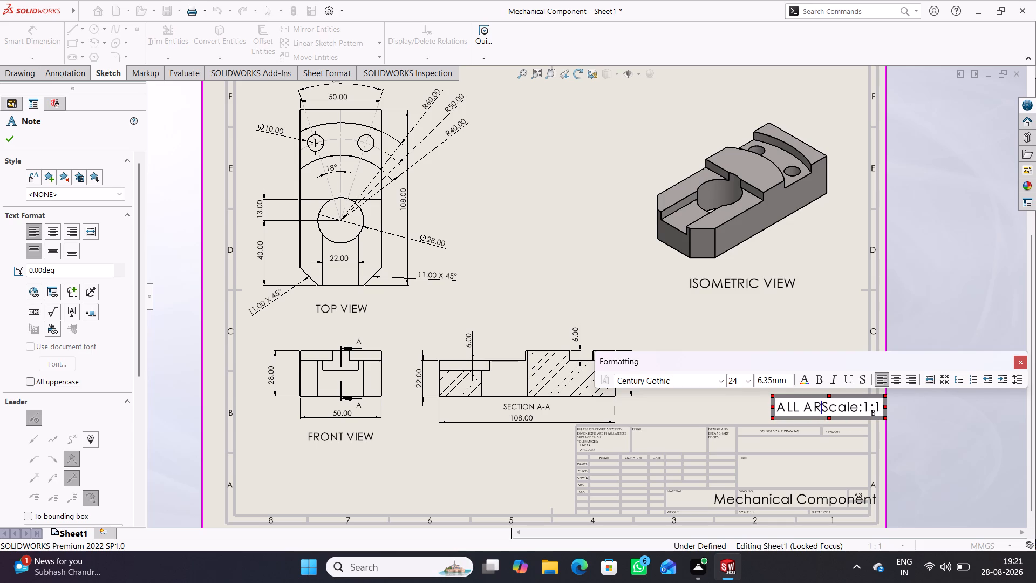
key("shift+BackSpace")
key("shift+BackSpace")
type("VI")
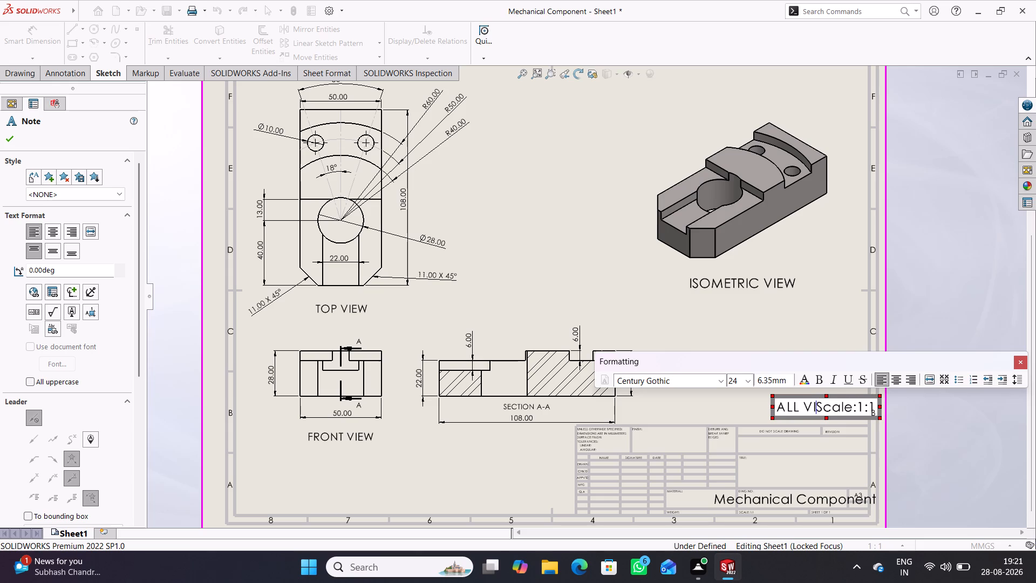
type("EWS")
key("space")
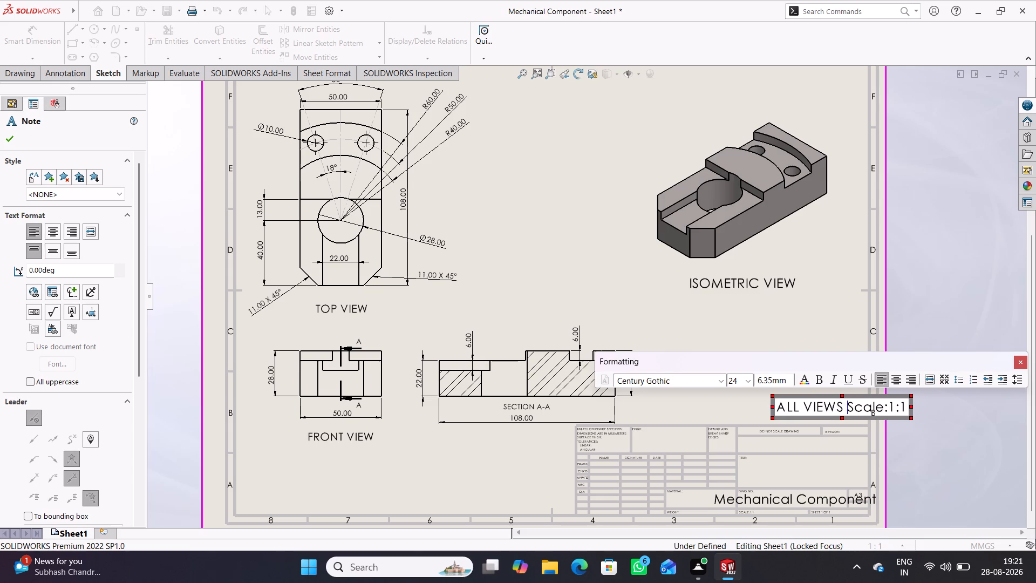
key("shift+a")
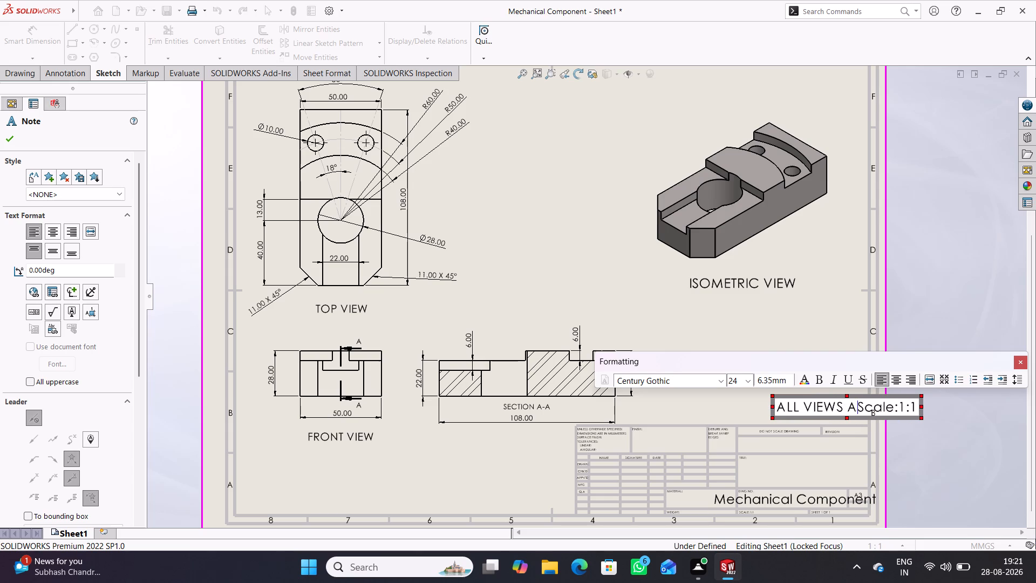
type("RE")
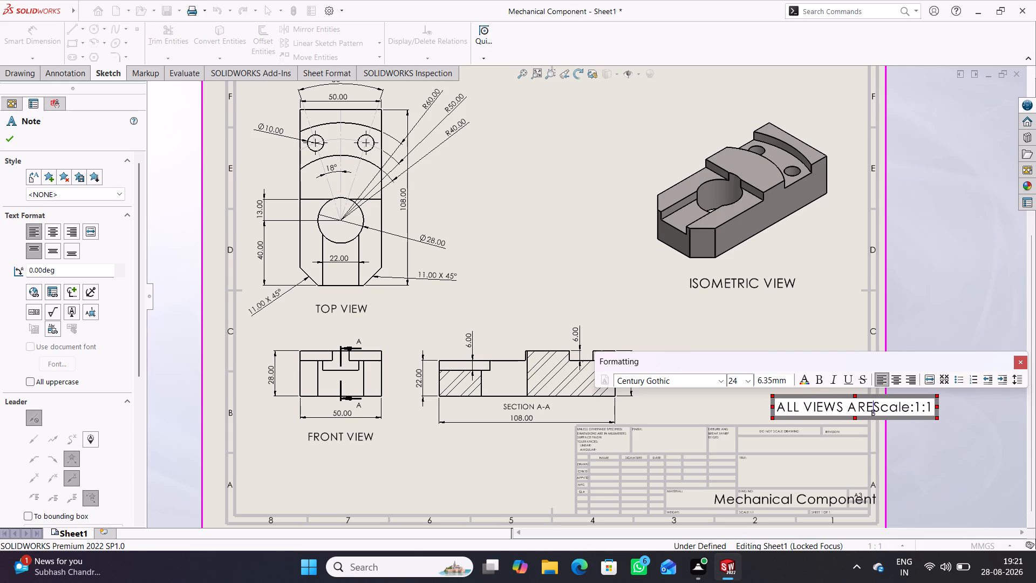
key("space")
key("Return")
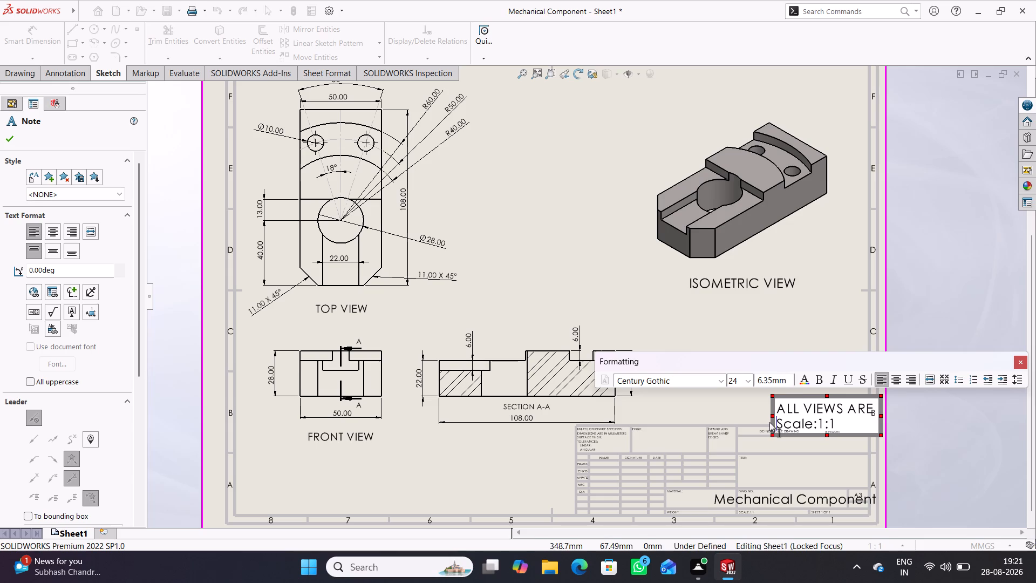
Indent the Scale:1:1 line with spaces so it sits centred beneath ALL VIEWS ARE, and finish editing the note.
key("space")
key("space")
key("space")
key("space")
key("space")
left_click(691, 333)
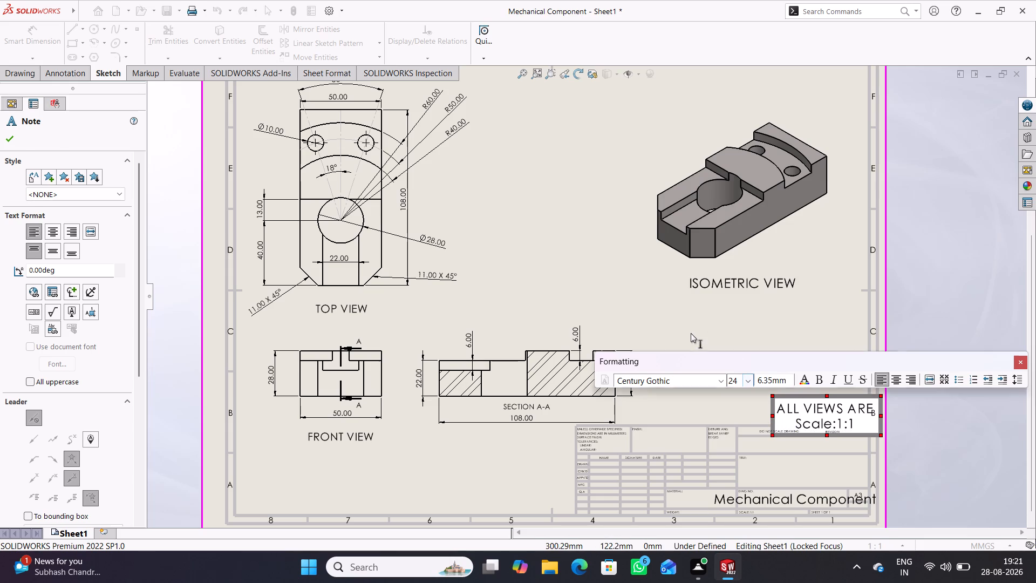
Move the two-line ALL VIEWS ARE Scale:1:1 note up and inward, clear of the title block and sheet border.
left_click_drag(831, 412, 806, 386)
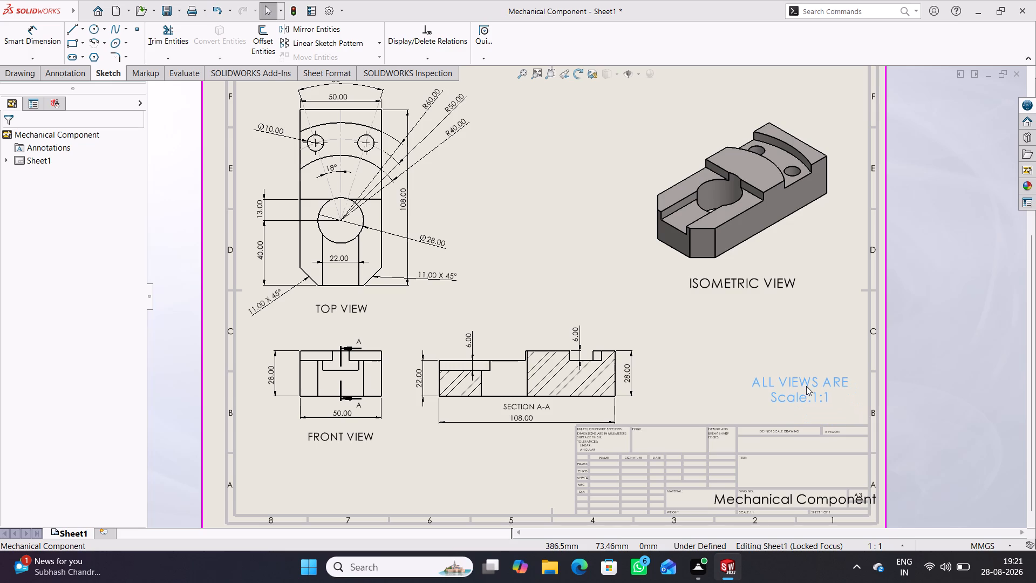
left_click_drag(806, 386, 805, 389)
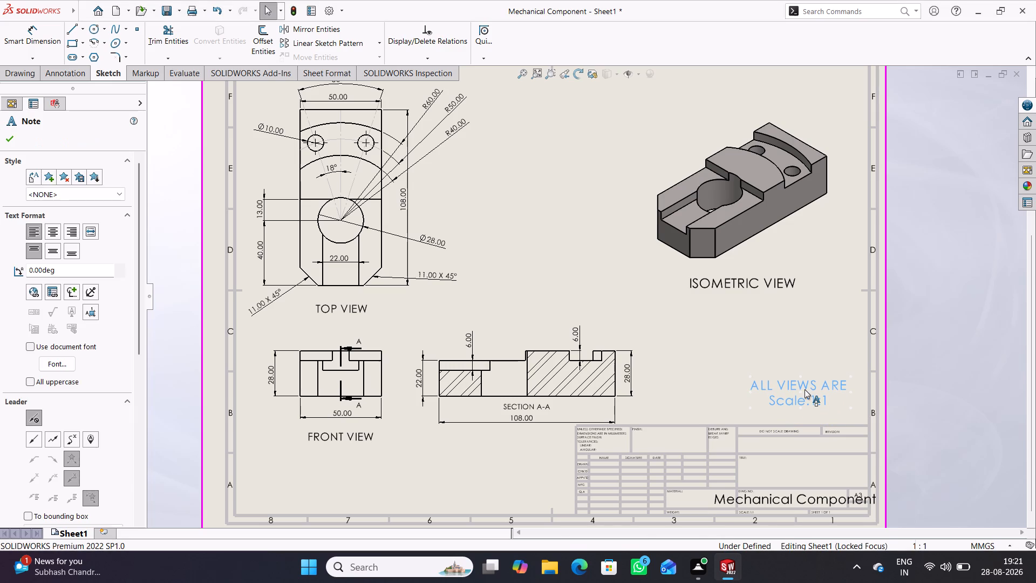
left_click(704, 346)
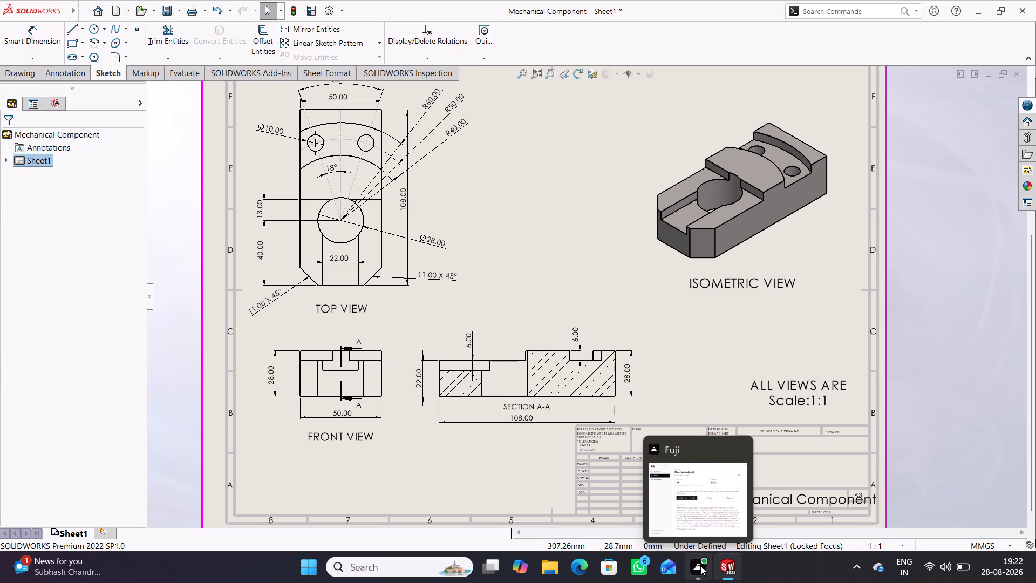
Save the drawing as a PDF named Mechanical Component in the solid works folder.
middle_click_drag(570, 259, 588, 271)
scroll(590, 272, "down", 1)
scroll(625, 297, "up", 2)
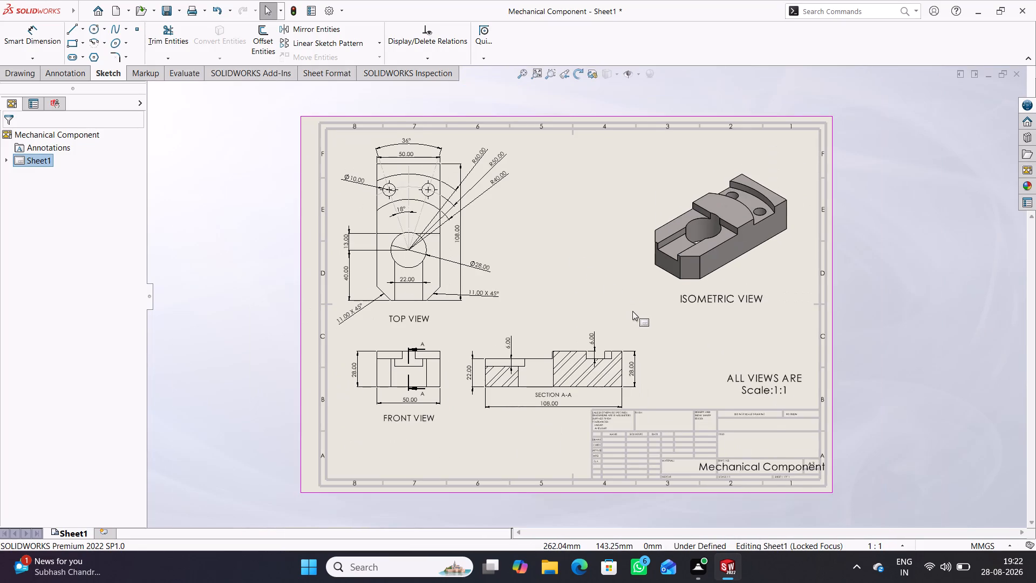
scroll(632, 311, "down", 1)
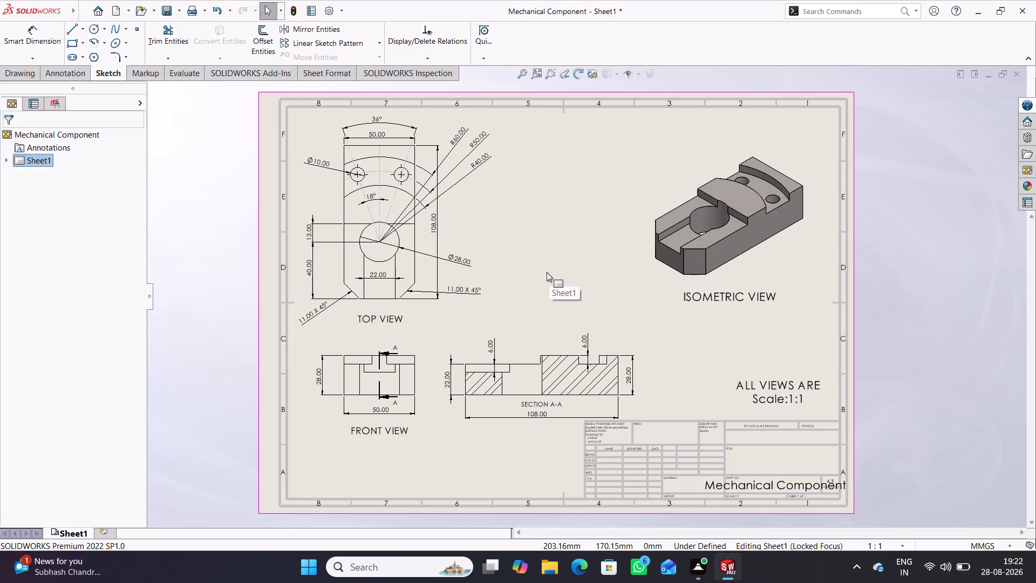
key("ctrl+s")
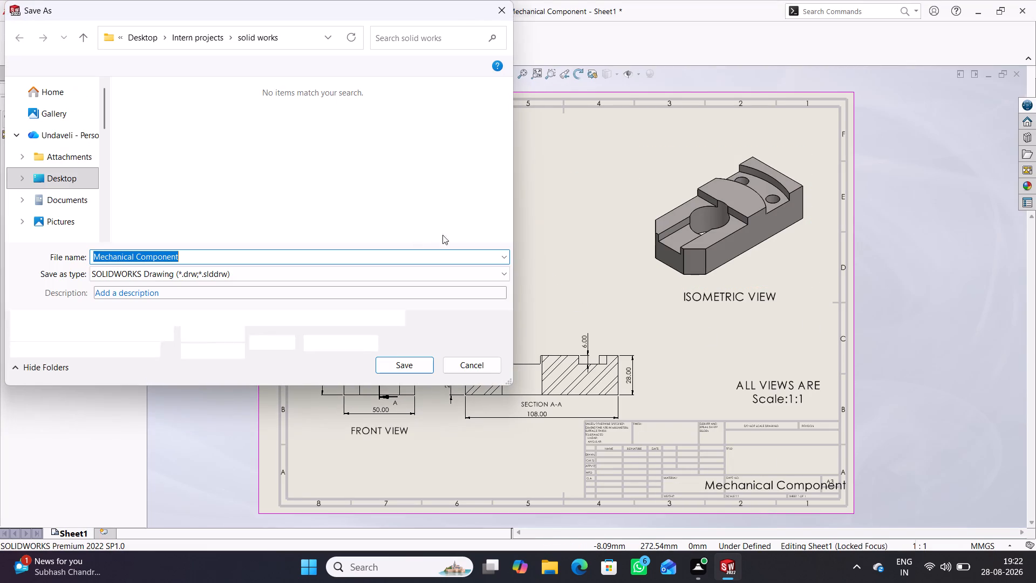
left_click(502, 274)
left_click(270, 322)
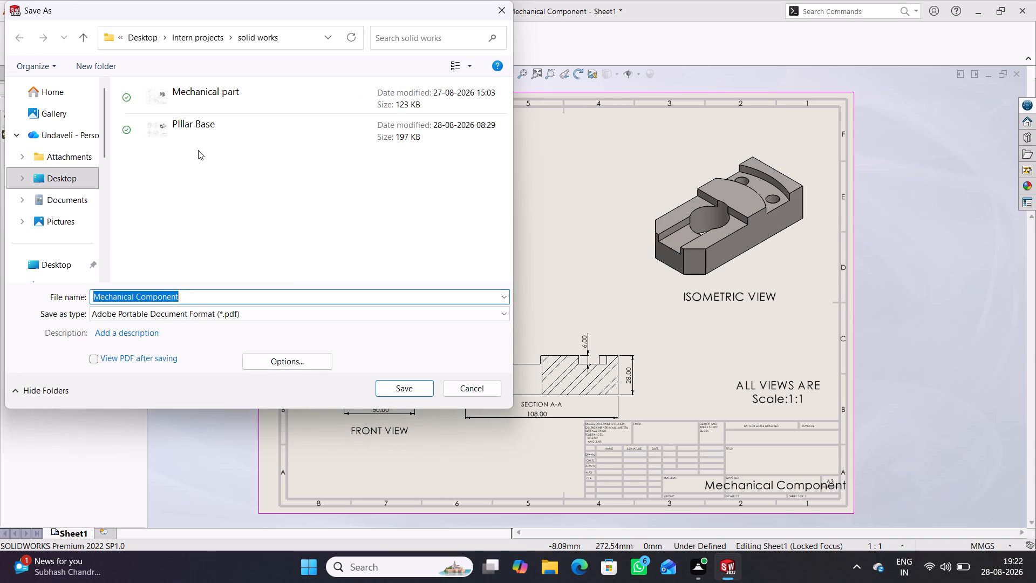
scroll(198, 150, "up", 1)
left_click(403, 391)
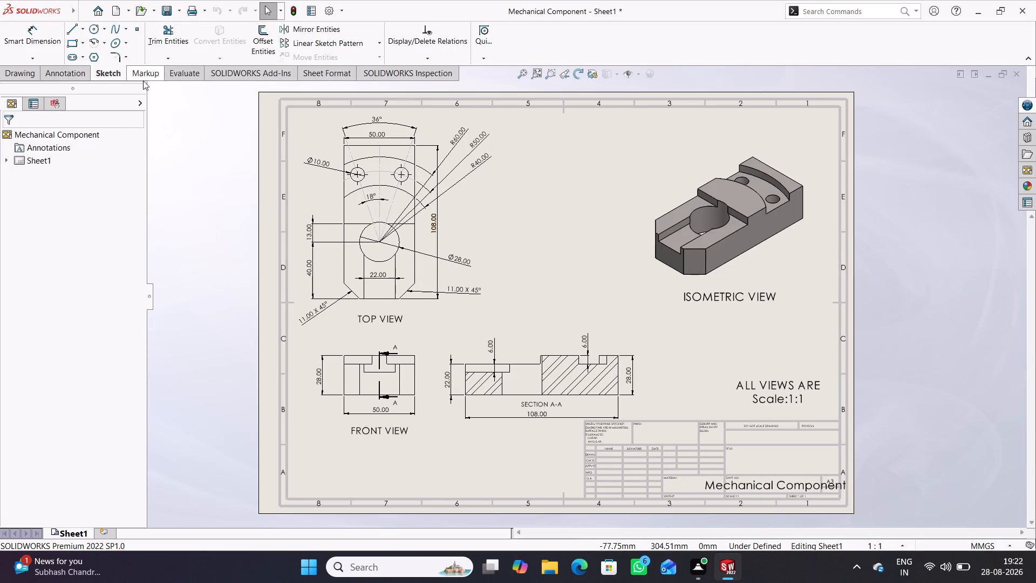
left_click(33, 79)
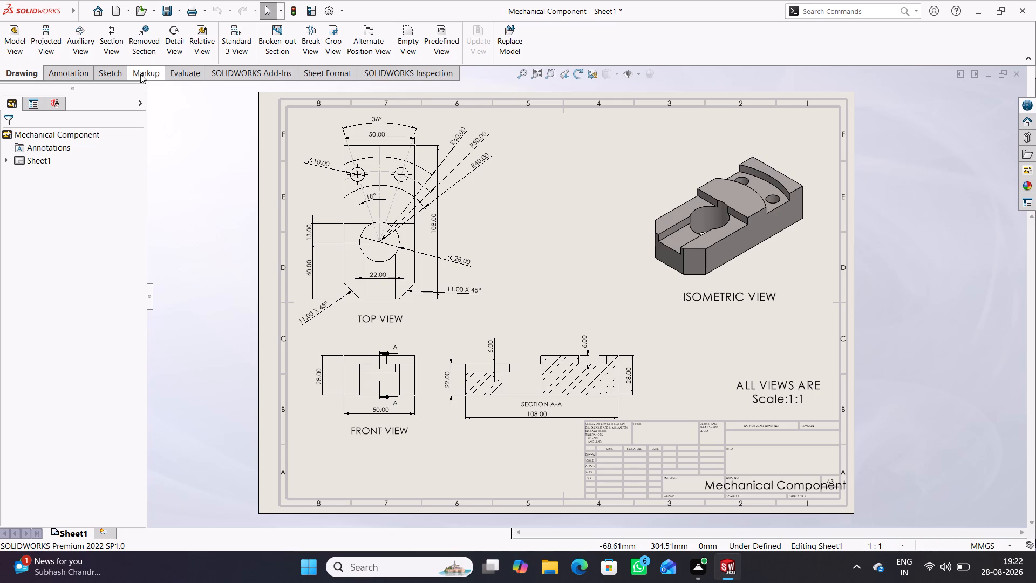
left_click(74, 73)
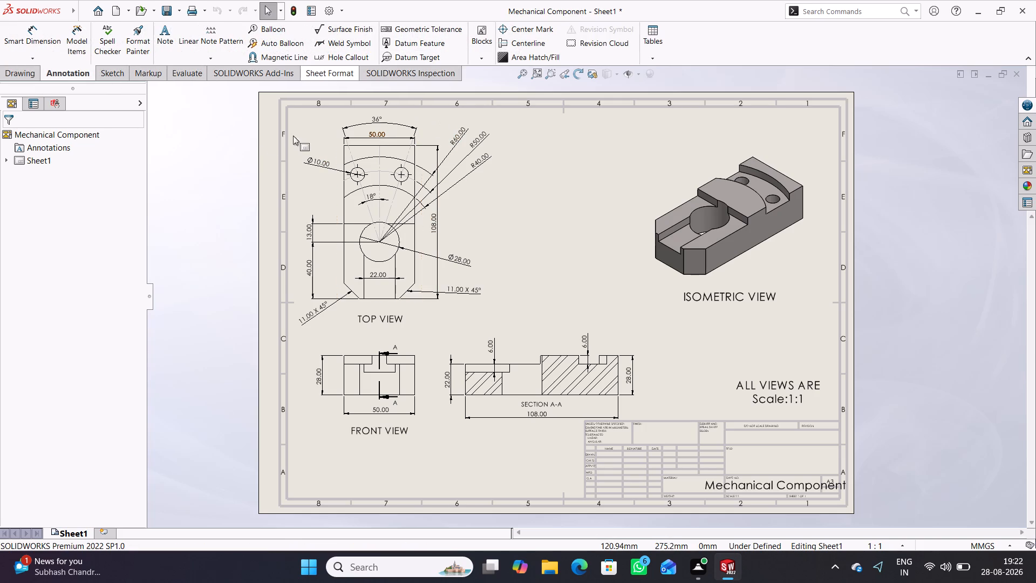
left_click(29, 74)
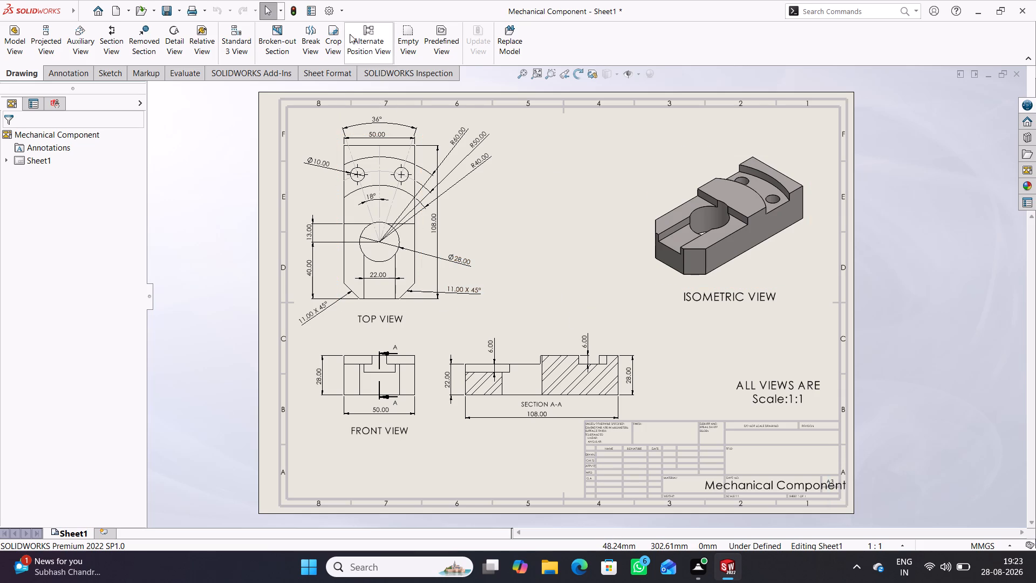
Change the Sketch, Inactive colour in the system colour scheme to black (RGB 0, 0, 0) and apply the options.
left_click(330, 10)
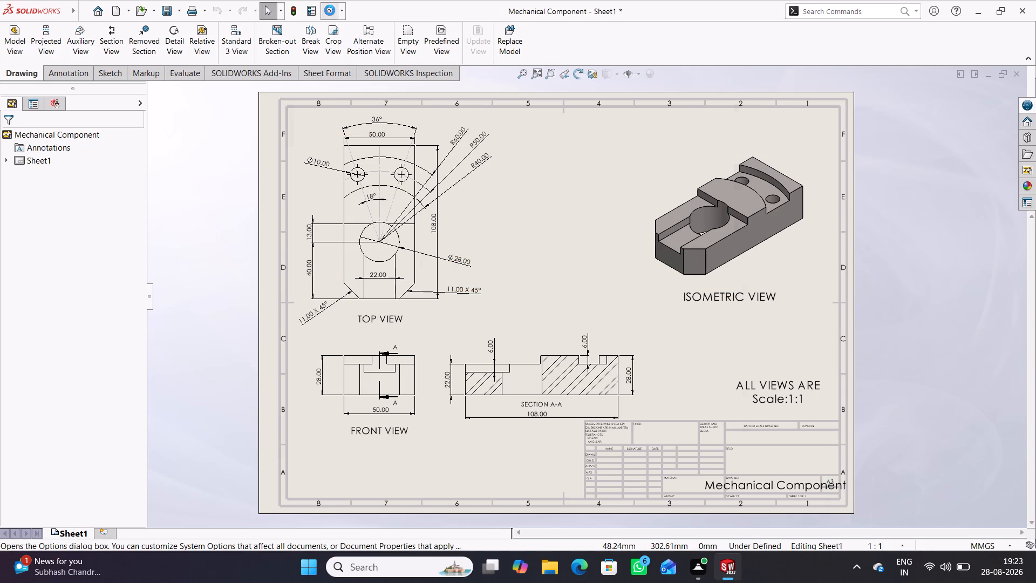
left_click(319, 94)
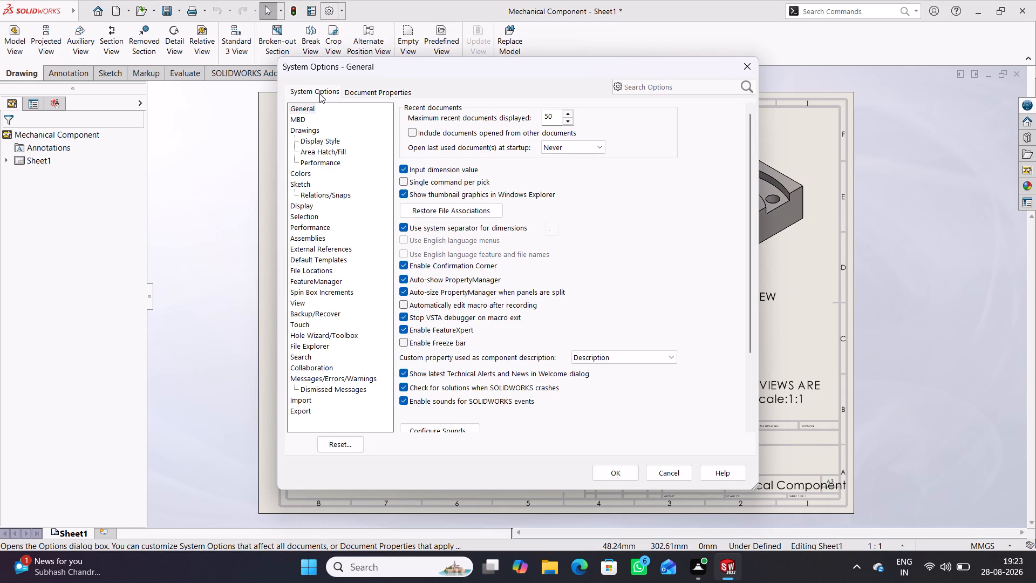
left_click(309, 173)
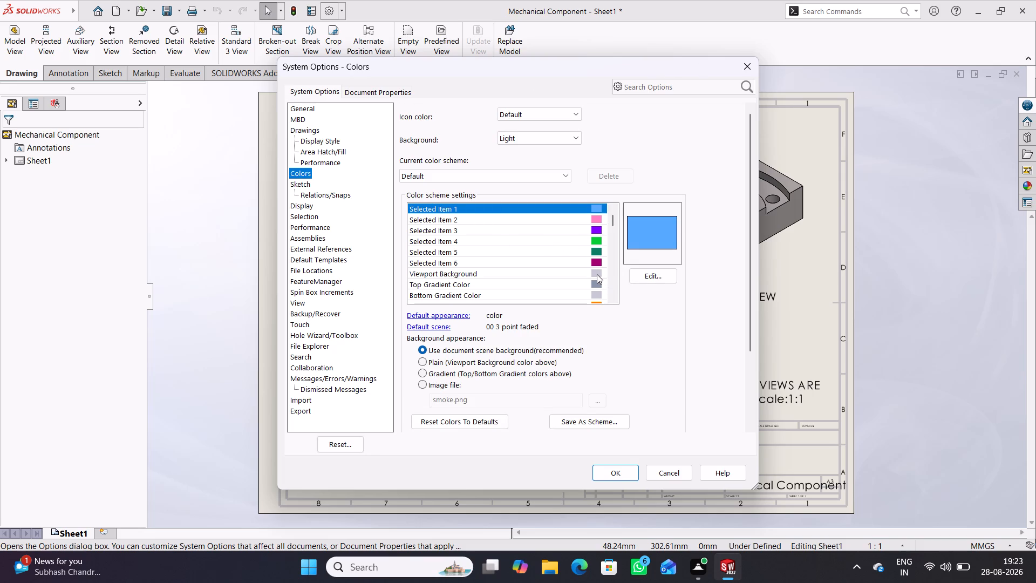
left_click(597, 274)
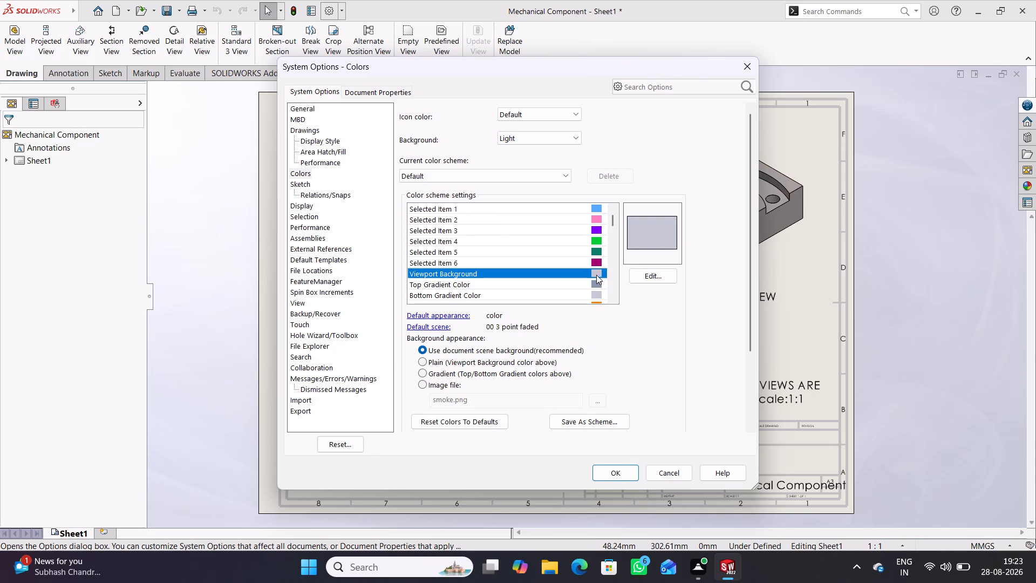
scroll(568, 276, "down", 2)
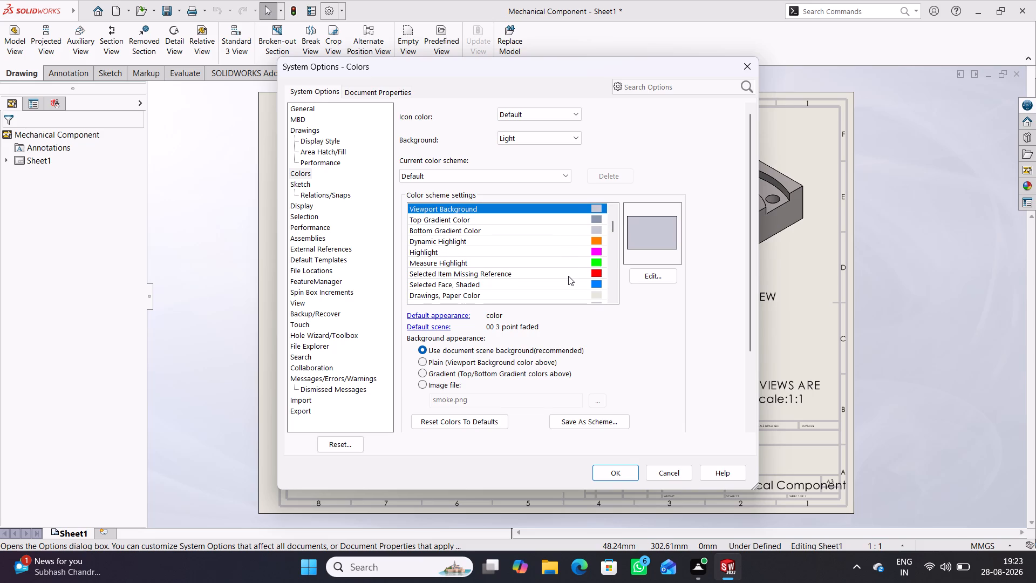
scroll(568, 276, "down", 2)
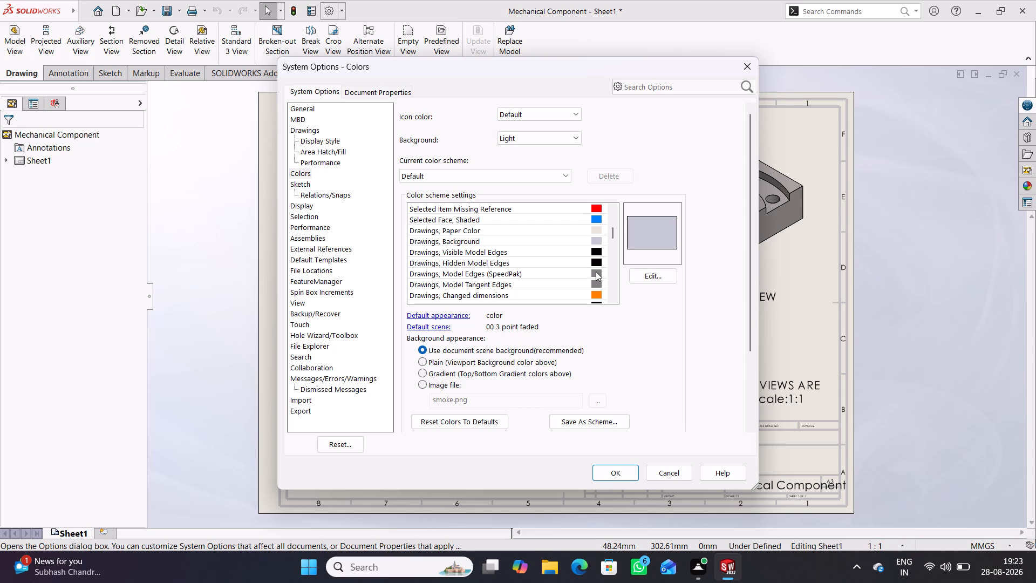
scroll(582, 277, "down", 2)
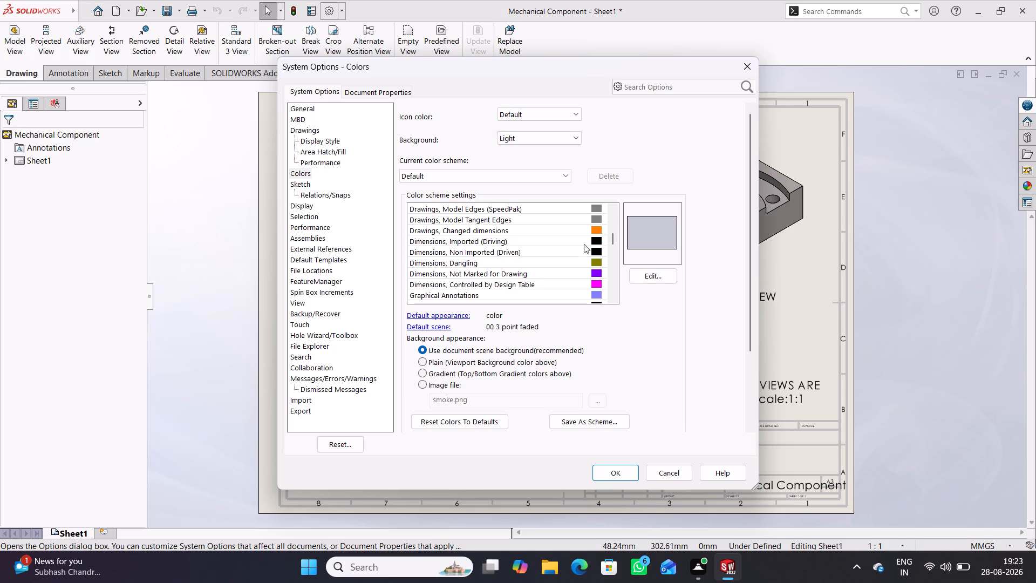
scroll(581, 253, "down", 1)
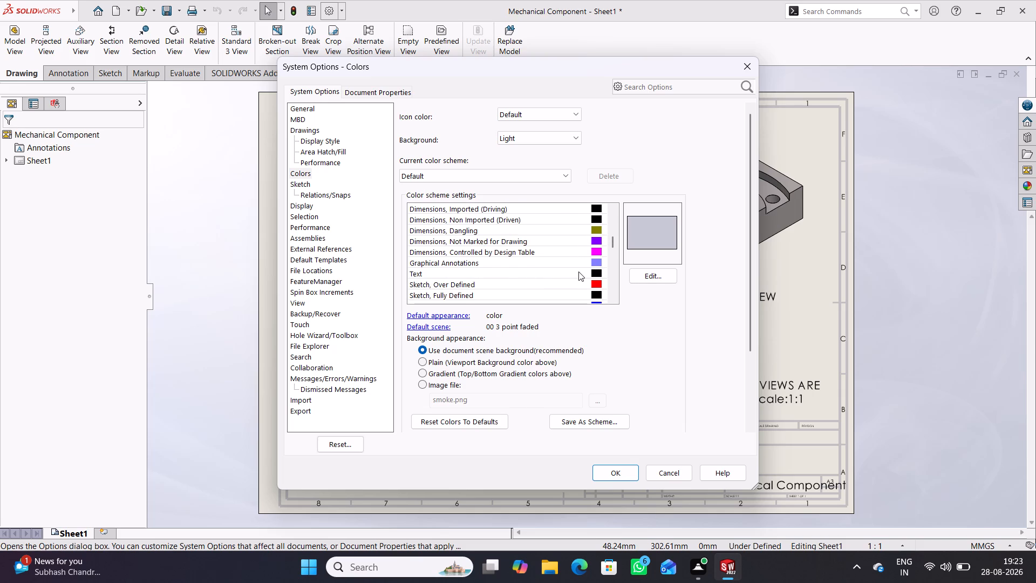
scroll(578, 272, "down", 3)
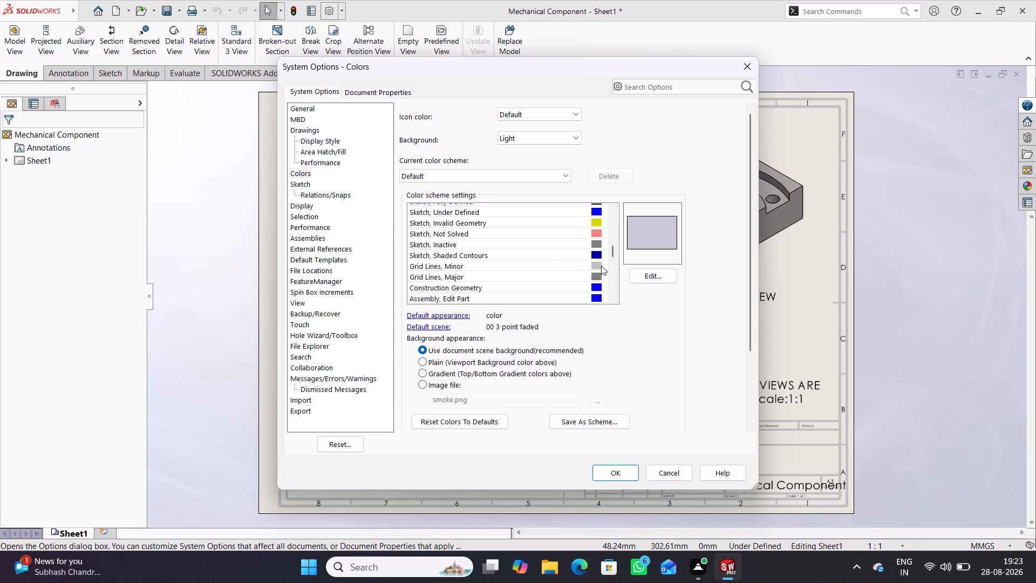
scroll(587, 266, "up", 1)
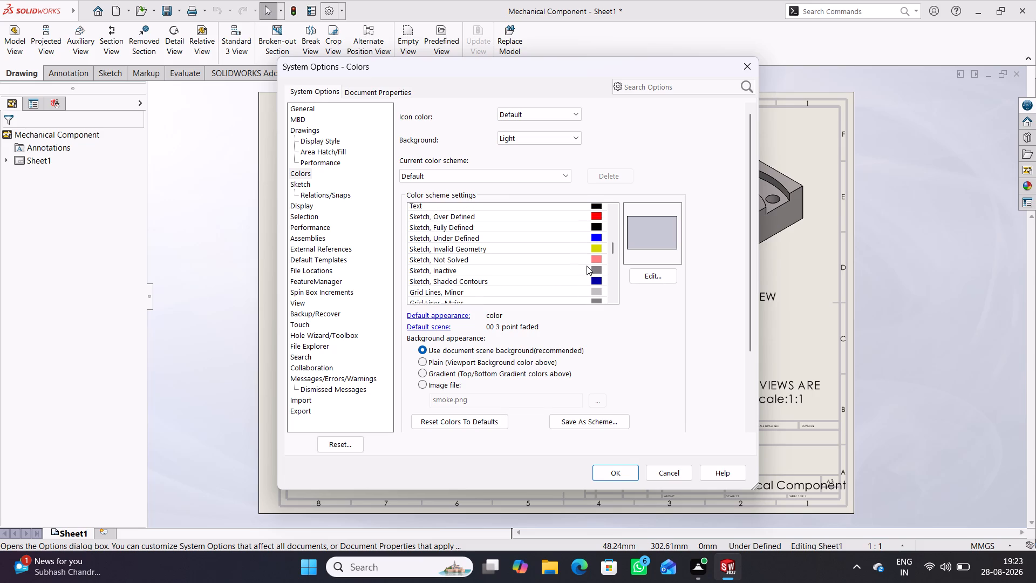
left_click(595, 274)
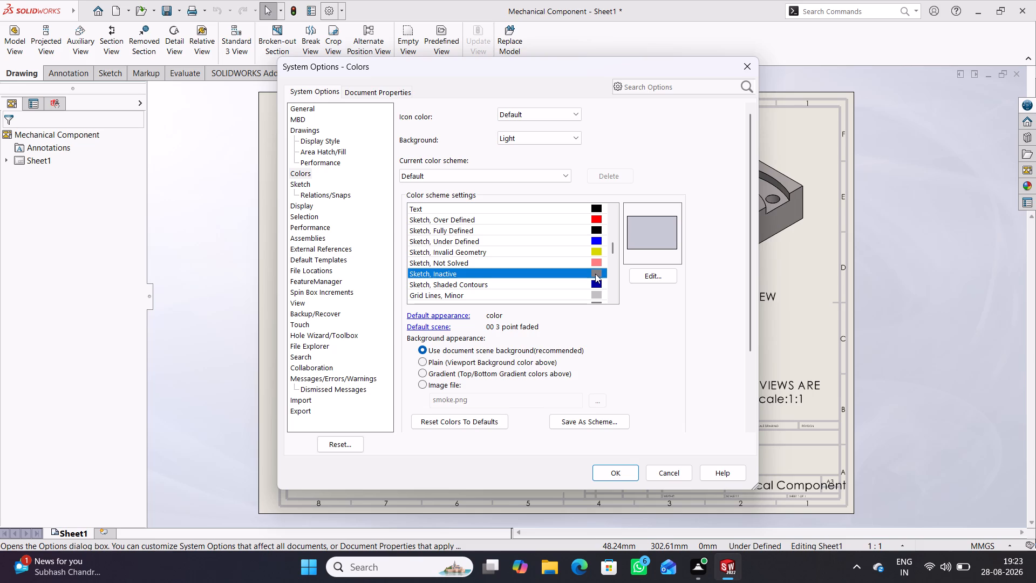
left_click(650, 277)
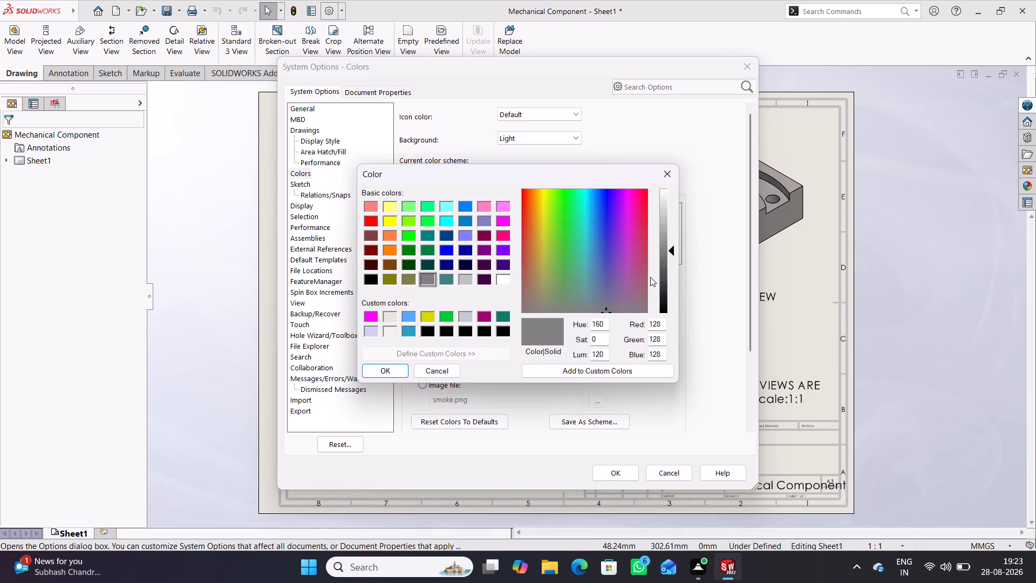
left_click(505, 329)
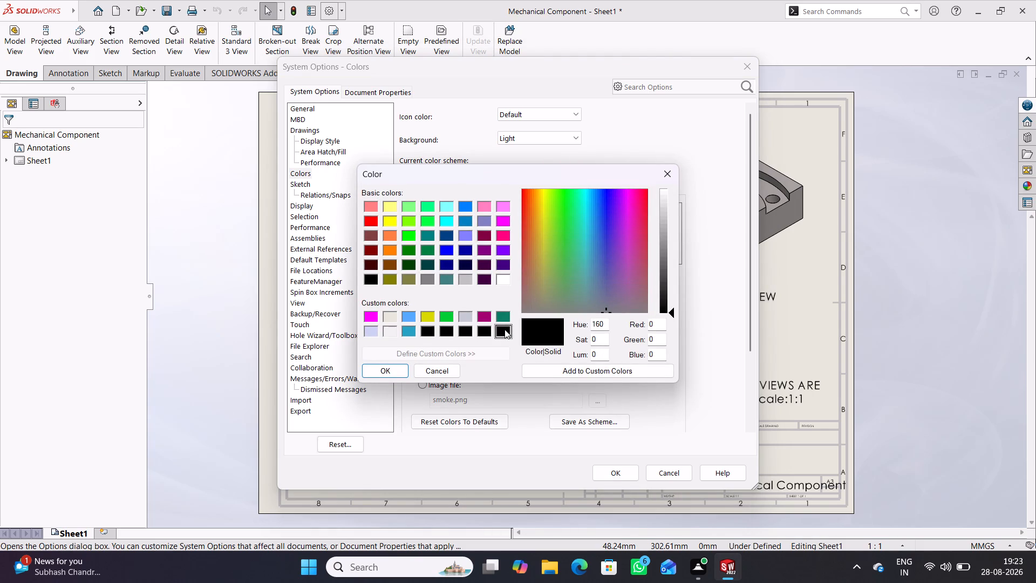
left_click(396, 371)
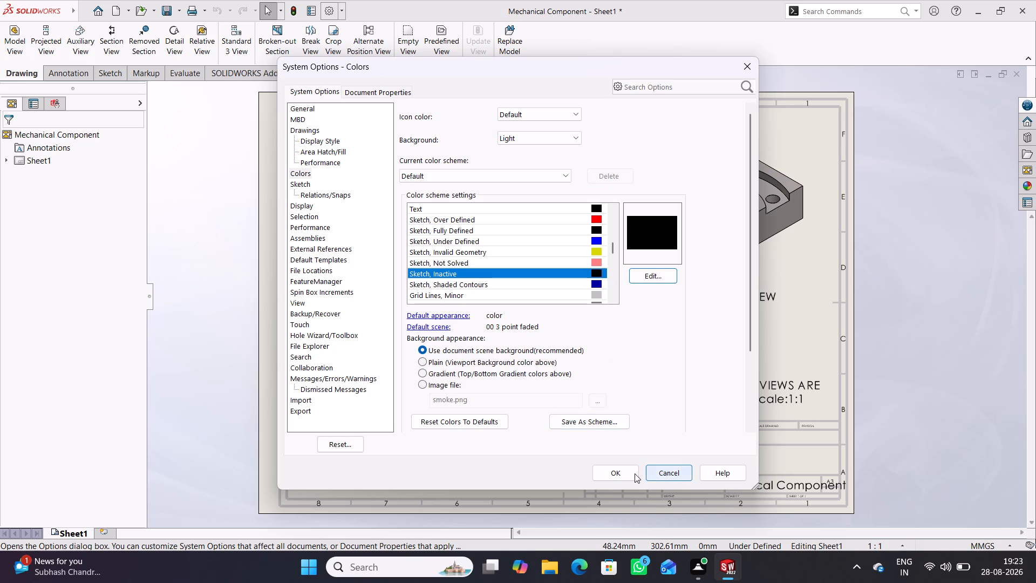
left_click(620, 476)
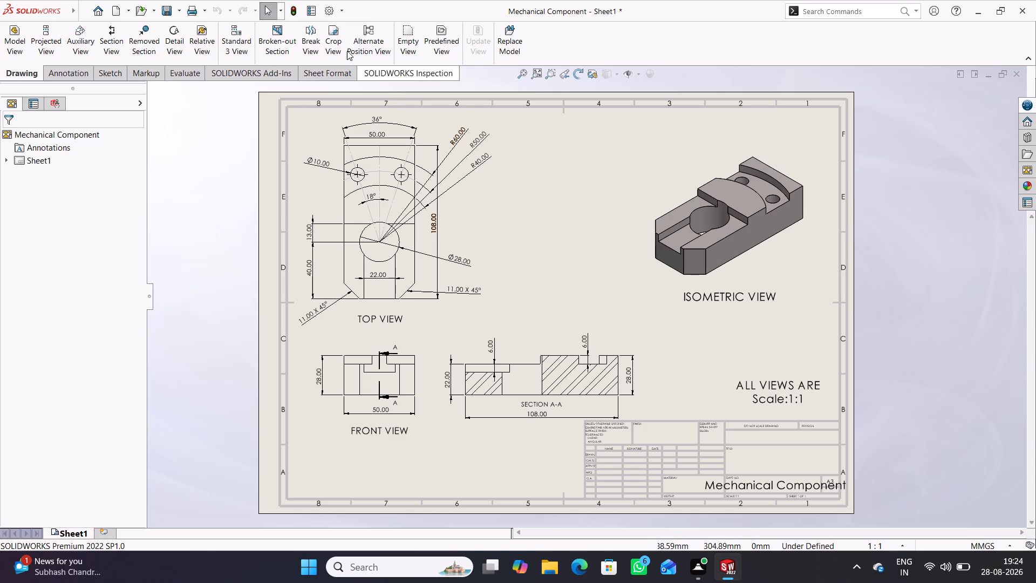
Review the system colour scheme entries again, from the drawing and dimension colours through the temporary graphics colours, and close the options without changes.
left_click(326, 11)
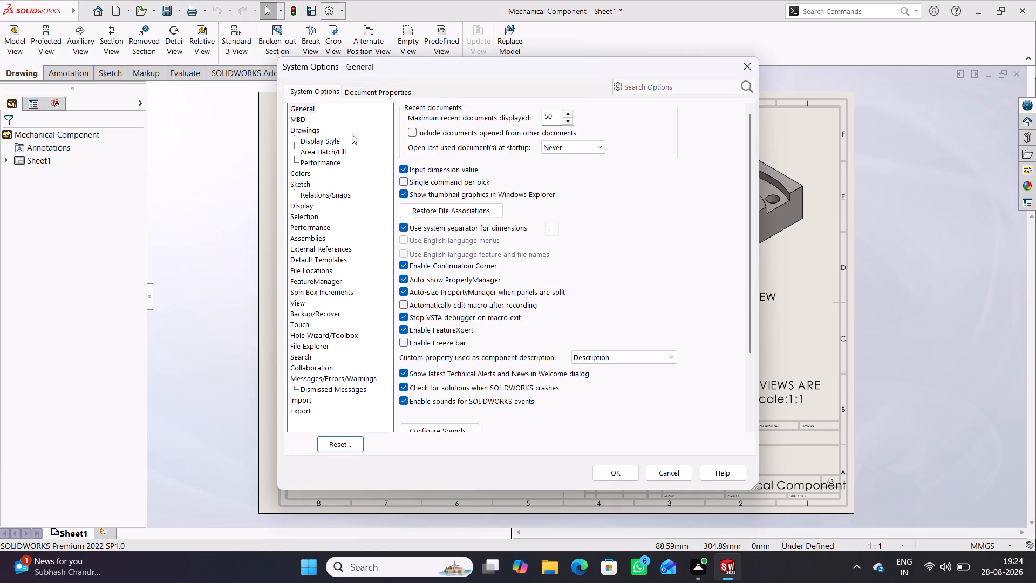
left_click(303, 176)
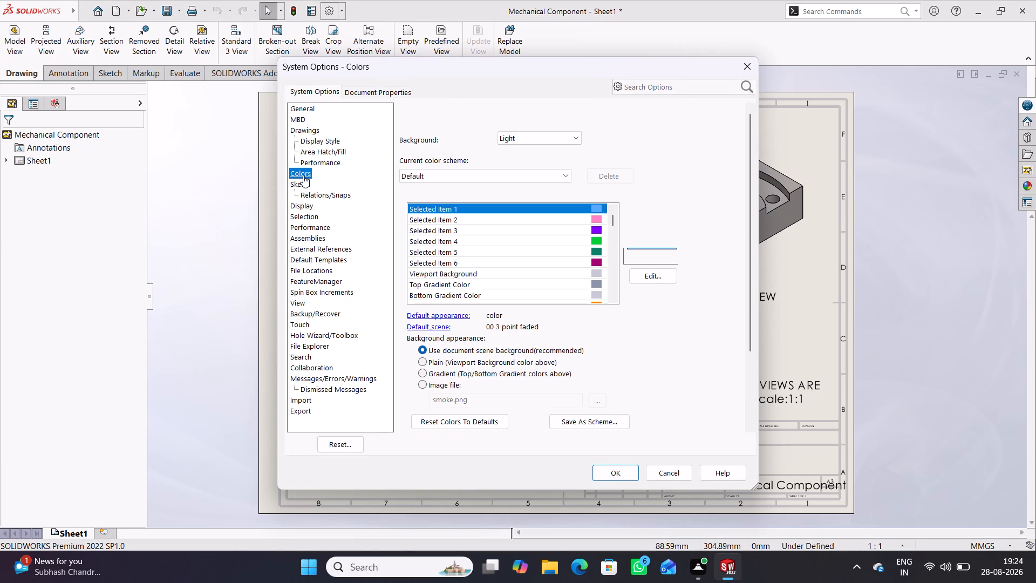
scroll(526, 252, "down", 4)
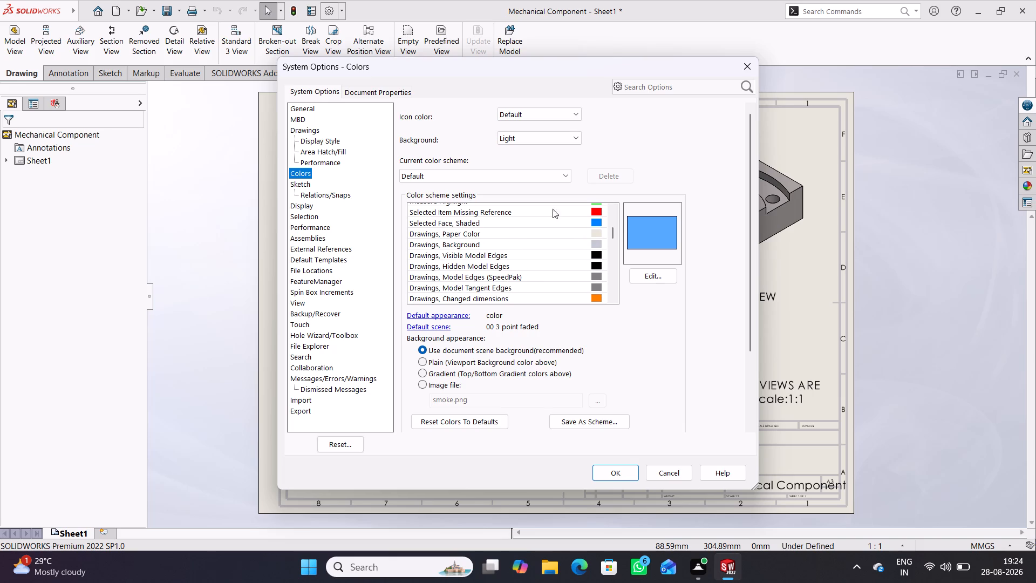
scroll(547, 259, "down", 1)
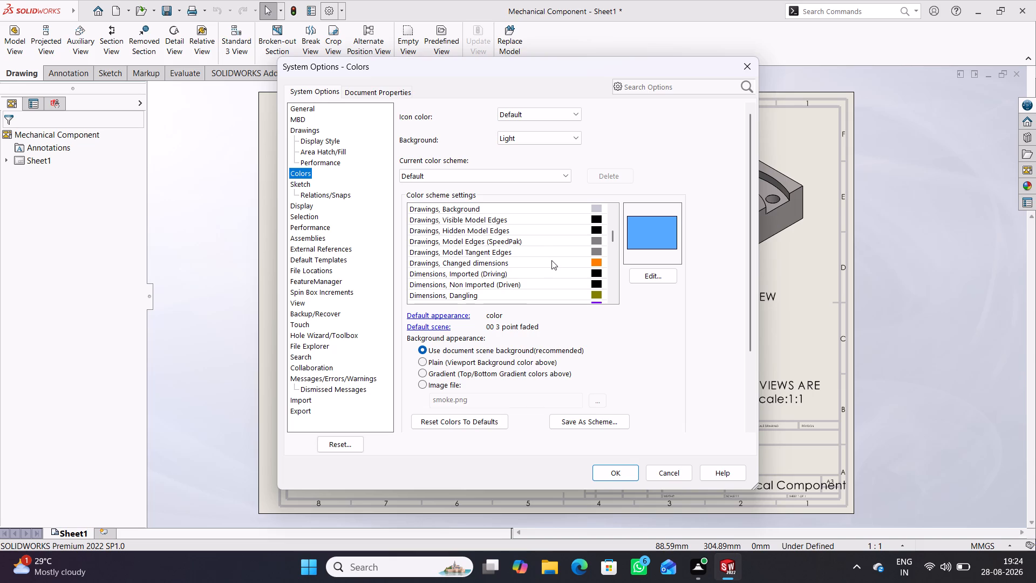
scroll(551, 260, "down", 1)
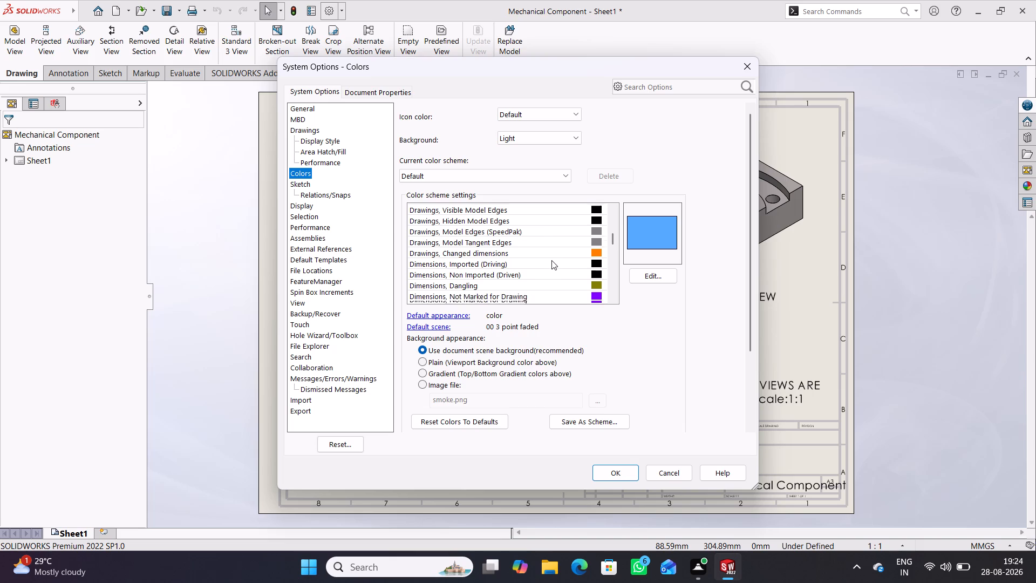
scroll(590, 291, "down", 1)
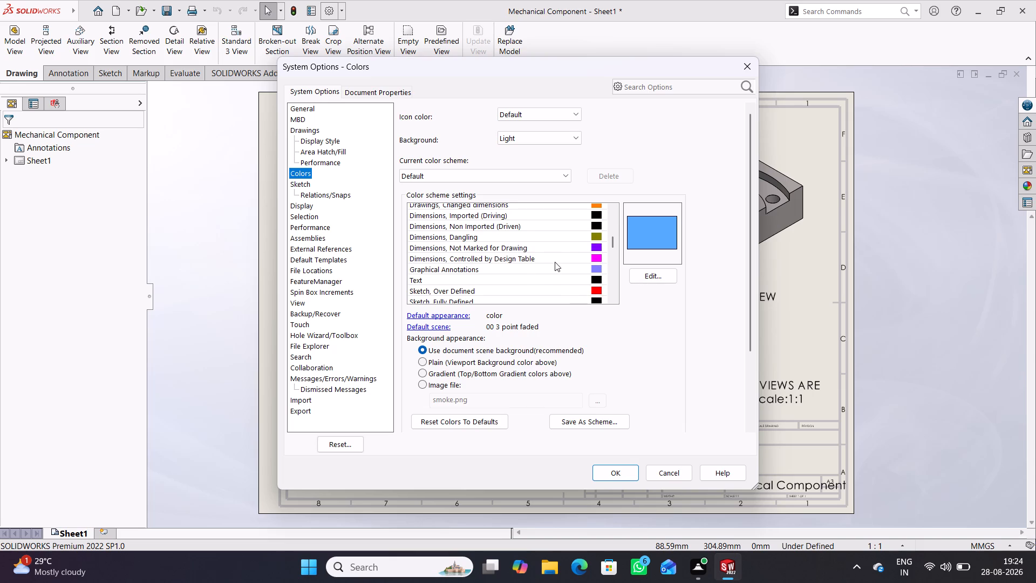
scroll(555, 261, "down", 8)
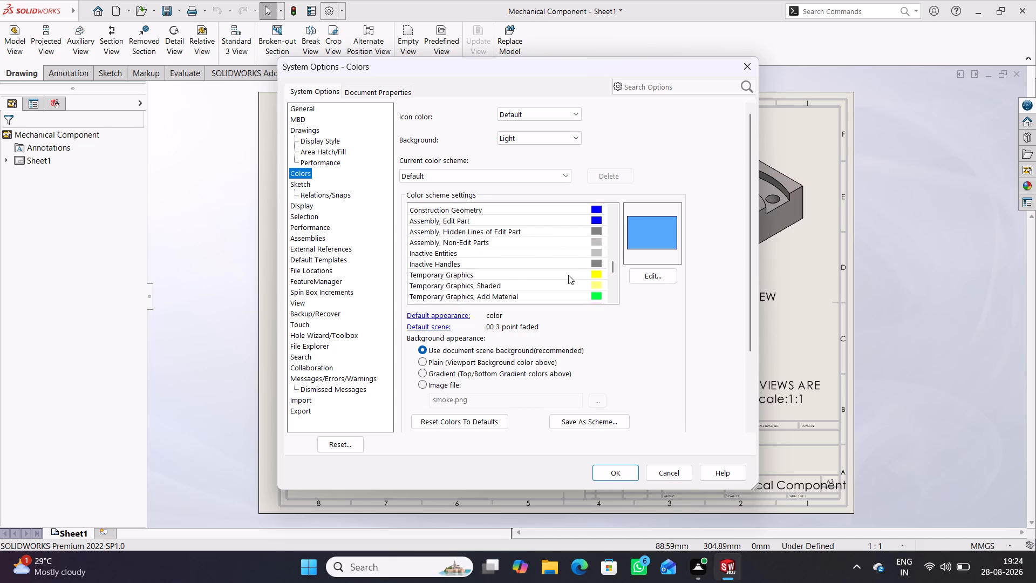
scroll(568, 275, "up", 3)
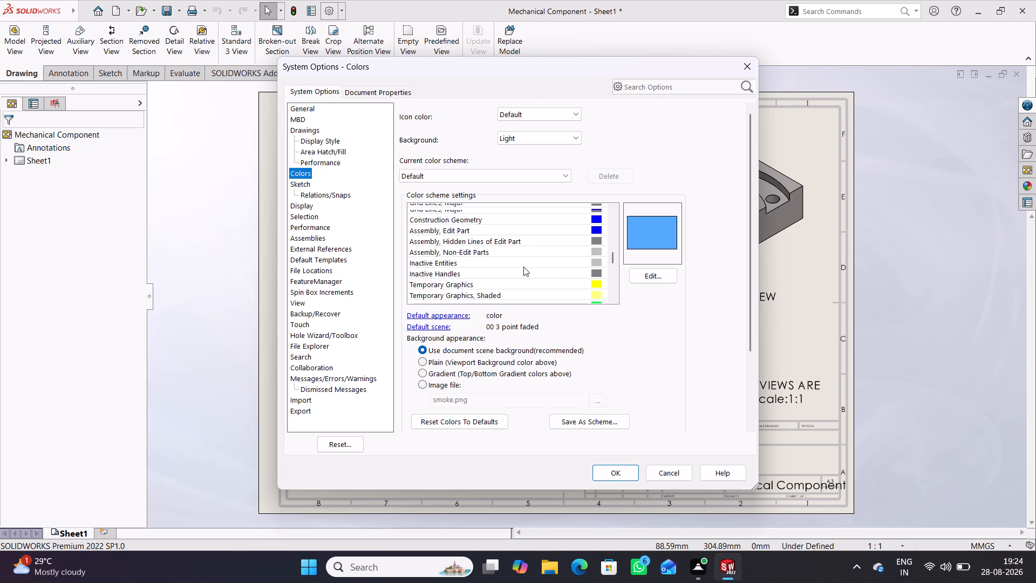
left_click(943, 220)
left_click(739, 68)
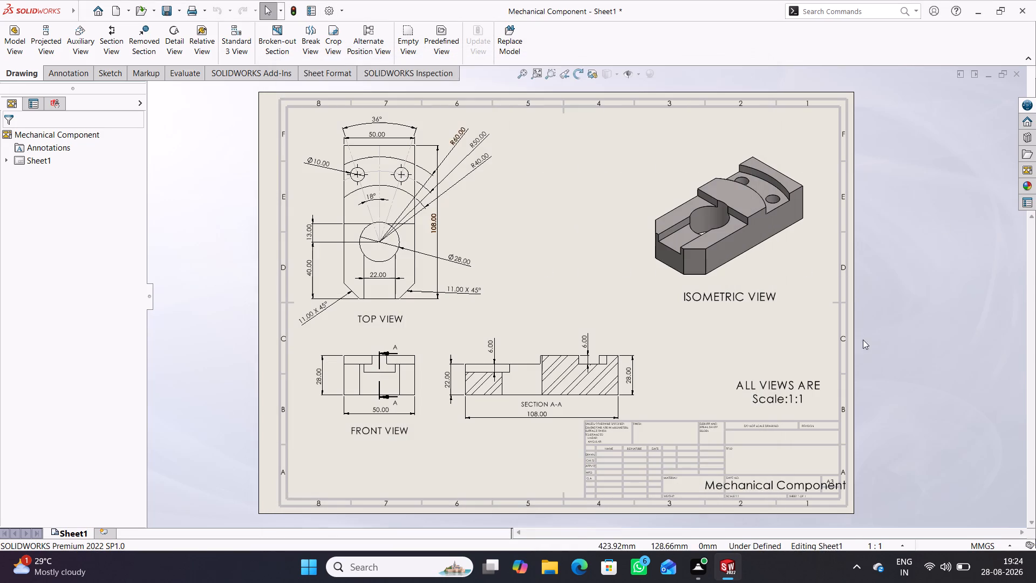